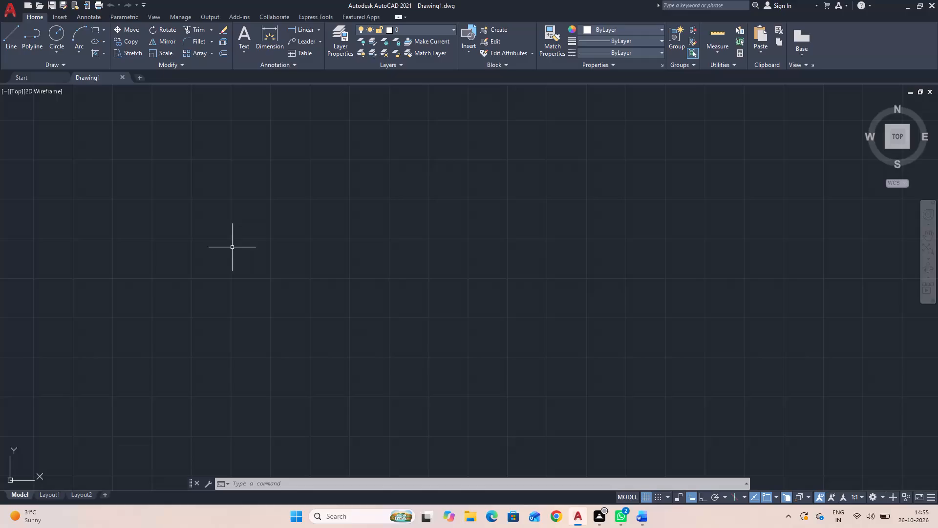
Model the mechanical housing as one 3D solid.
Switch the workspace to 3D Modeling.
click(868, 498)
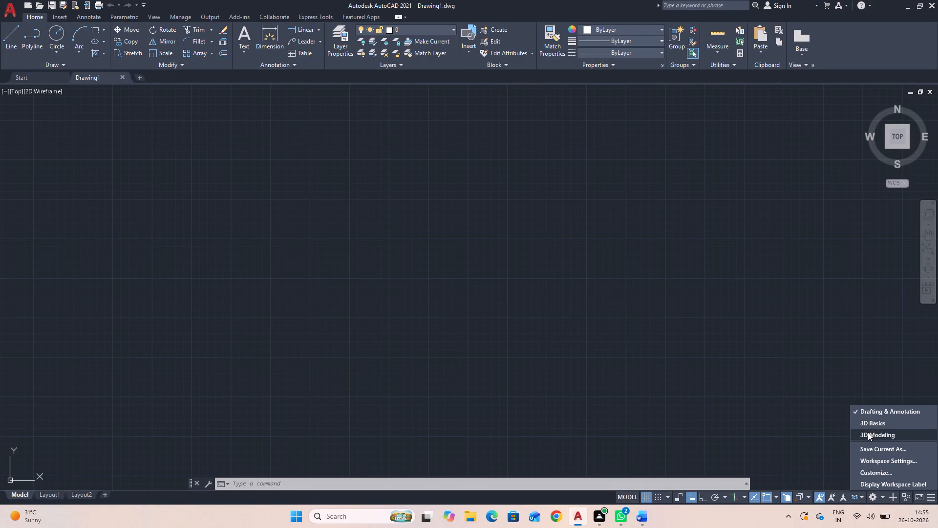
click(868, 432)
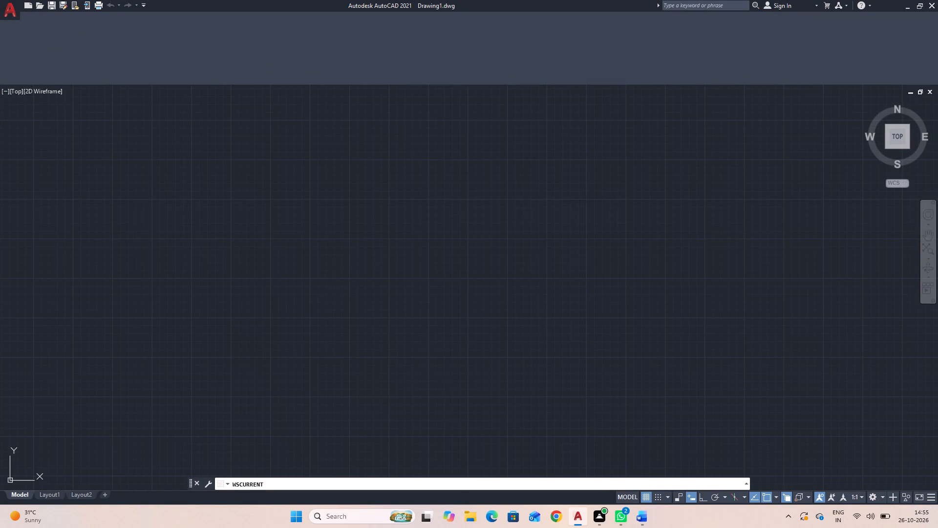
Set the visual style to Shaded with edges.
click(491, 31)
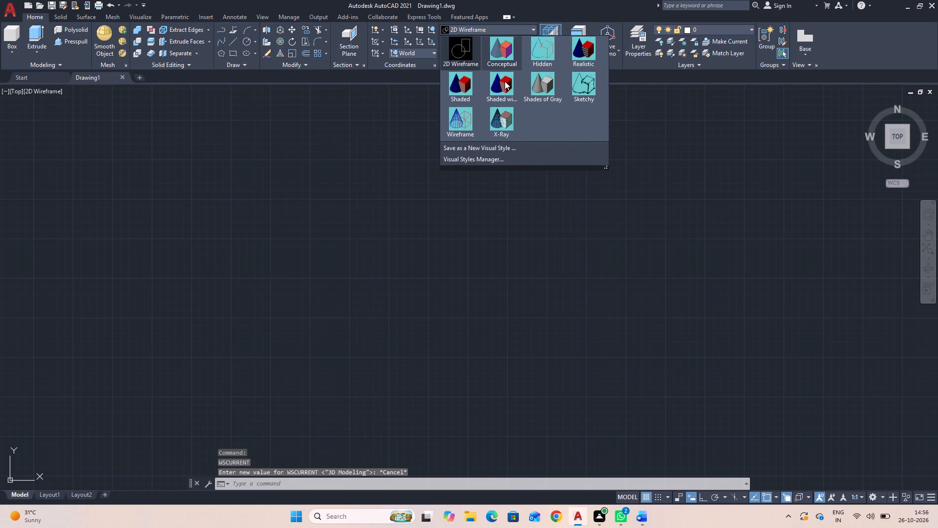
click(505, 81)
click(507, 35)
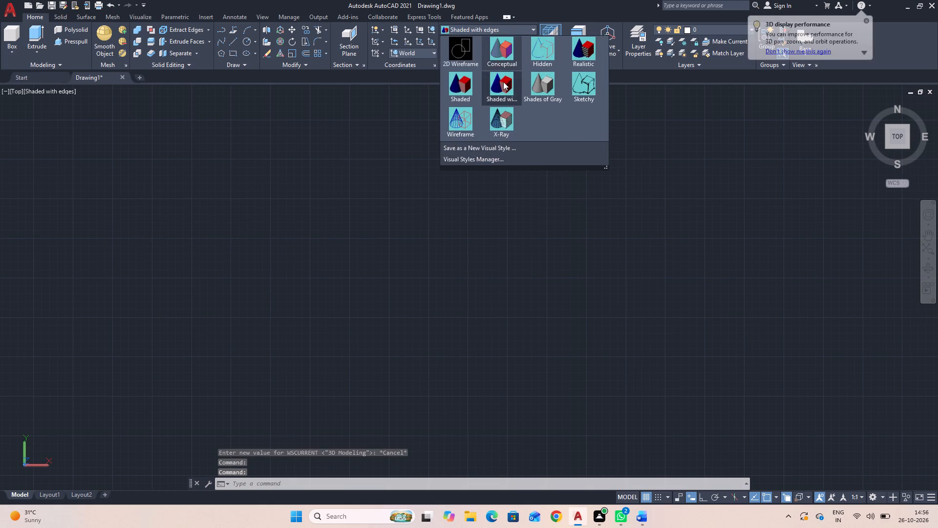
click(504, 82)
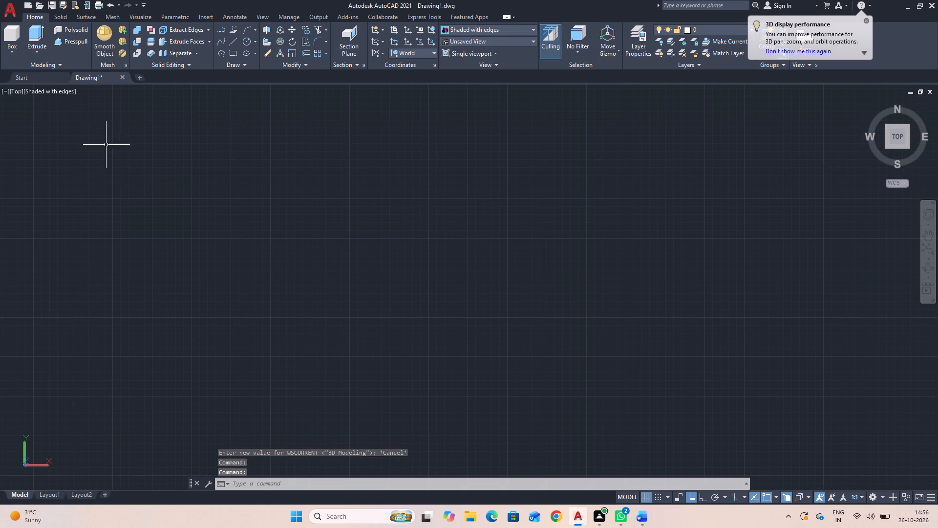
Set the view to SE Isometric.
click(7, 31)
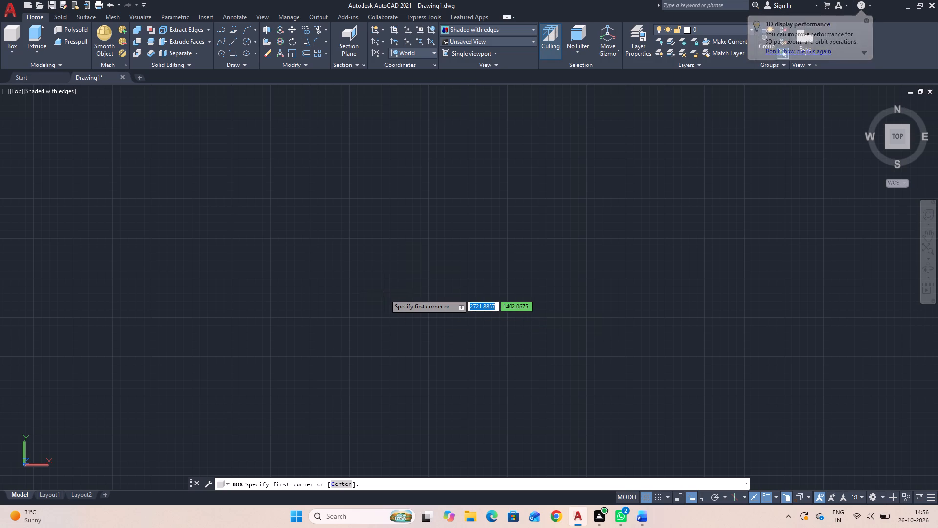
click(377, 283)
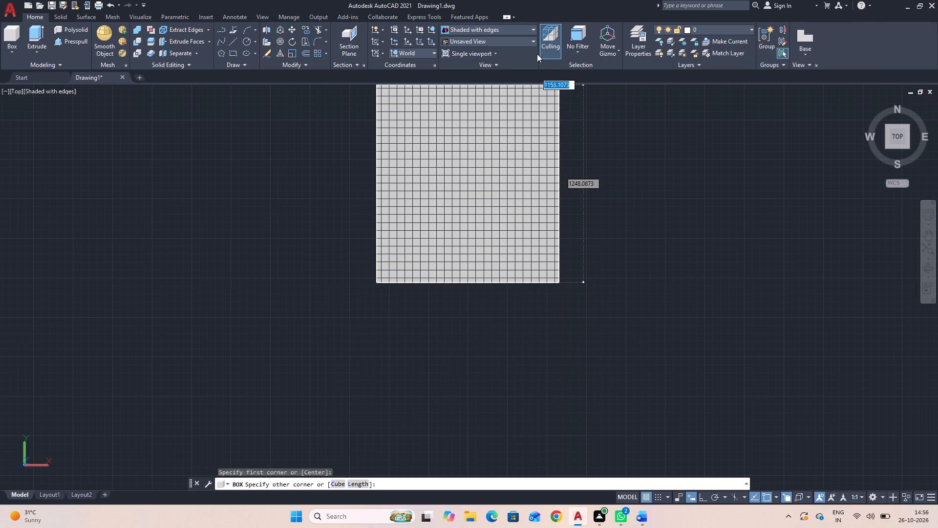
click(518, 42)
click(476, 117)
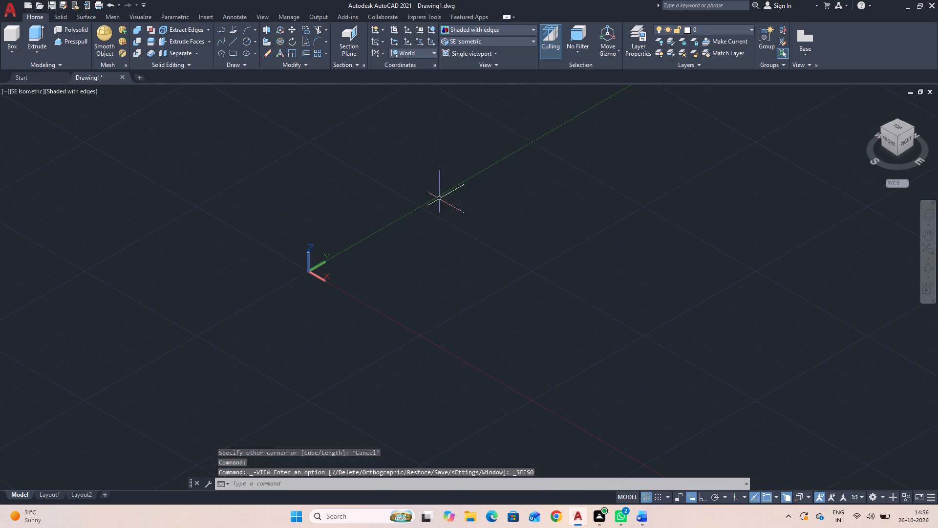
Model a solid box with Ortho on, 100 long in the Y direction, 50 wide along X and 106 high.
click(11, 34)
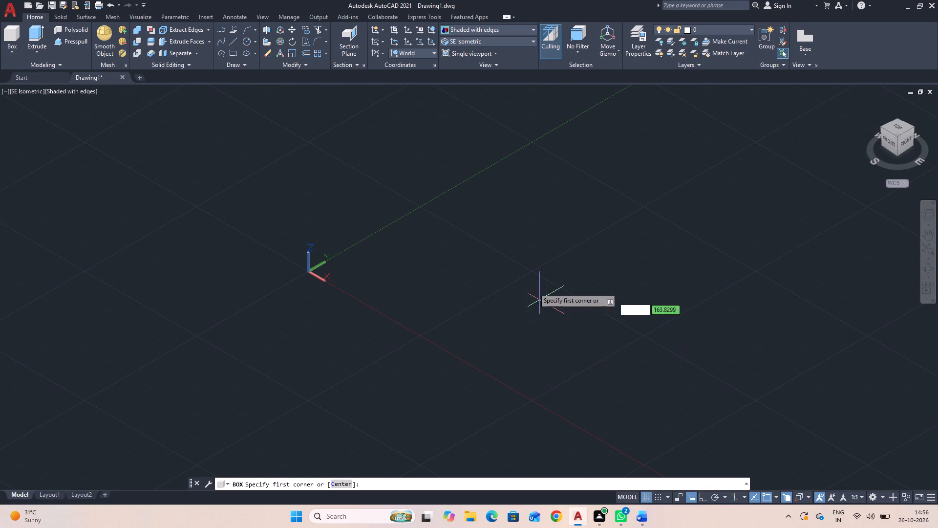
click(463, 249)
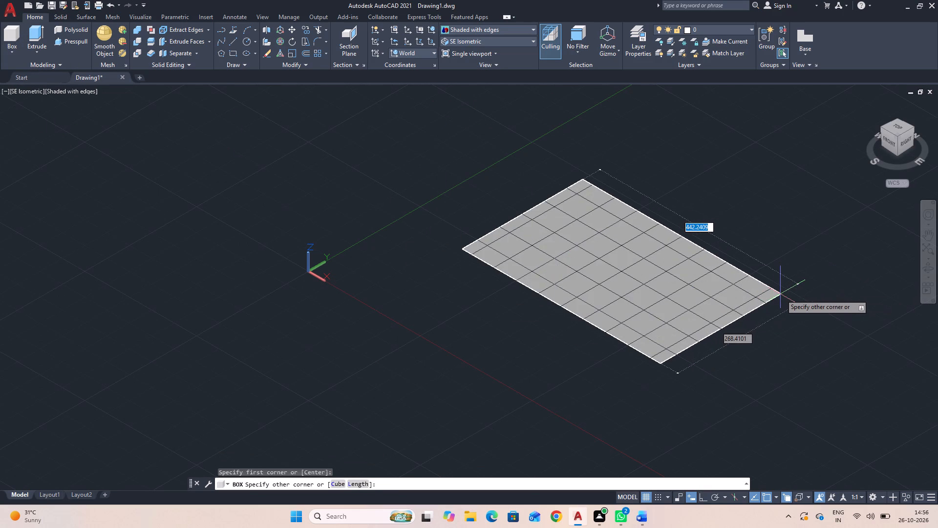
text(l)
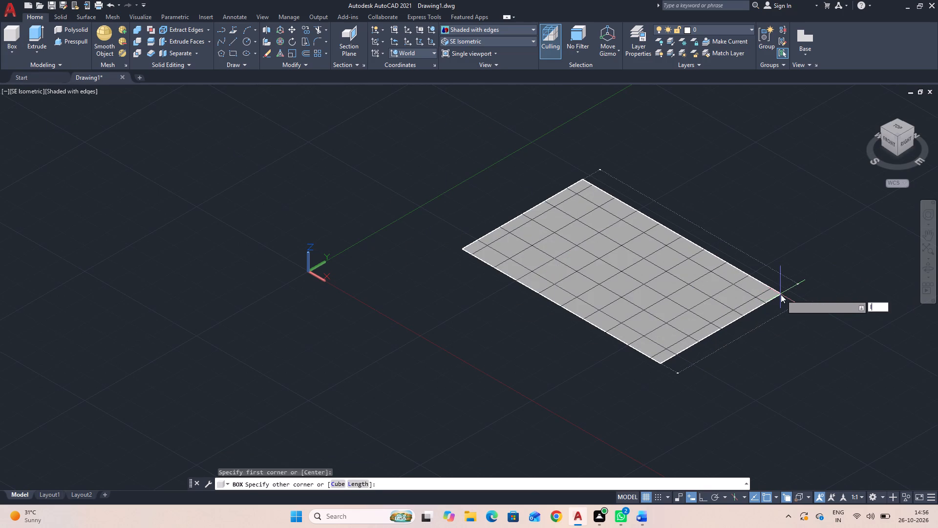
key(space)
key(F8)
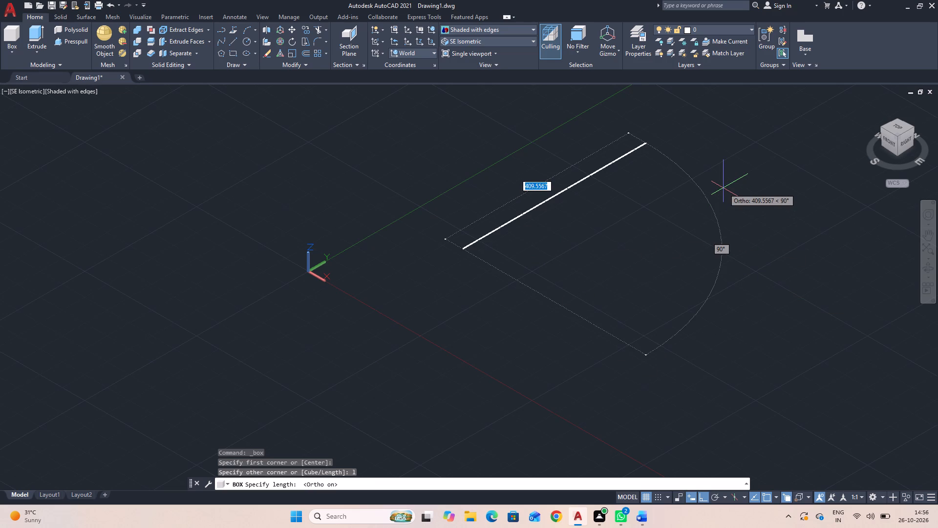
text(100)
key(Return)
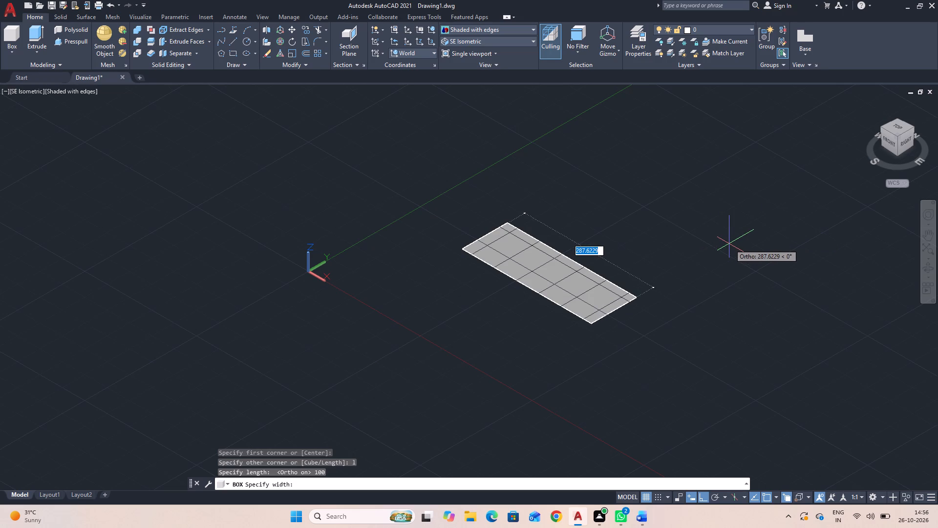
text(50)
key(Return)
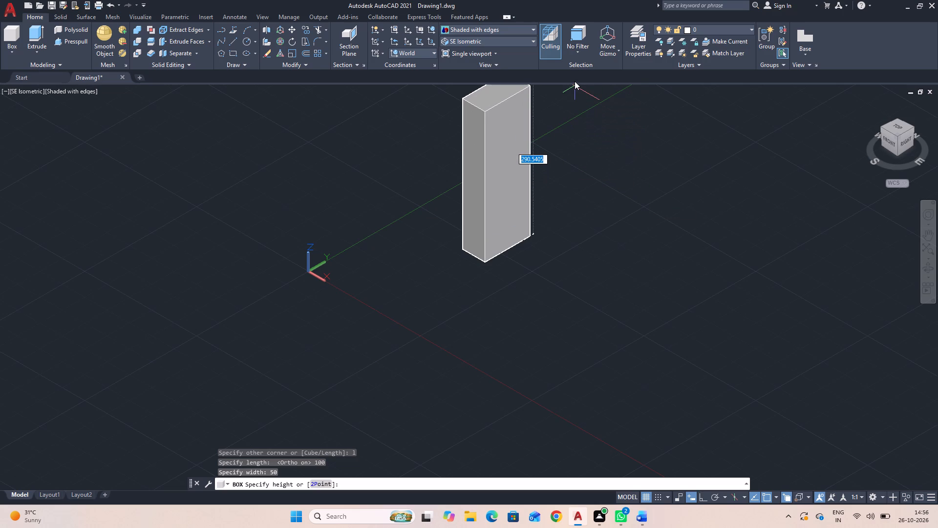
text(1.)
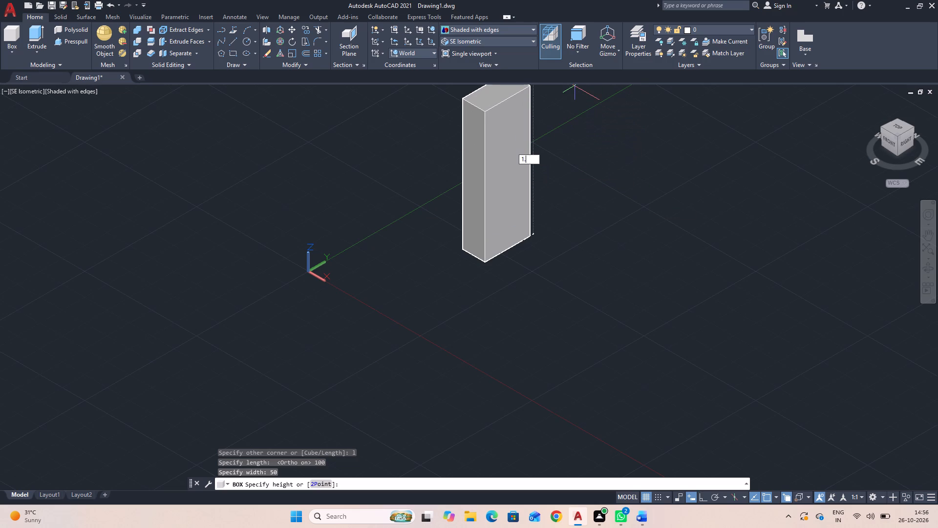
key(BackSpace)
text(06)
key(Return)
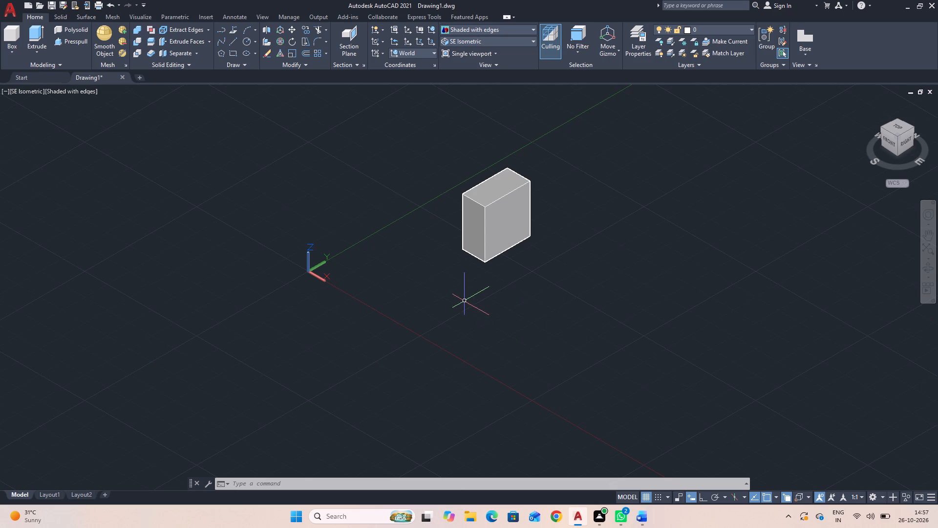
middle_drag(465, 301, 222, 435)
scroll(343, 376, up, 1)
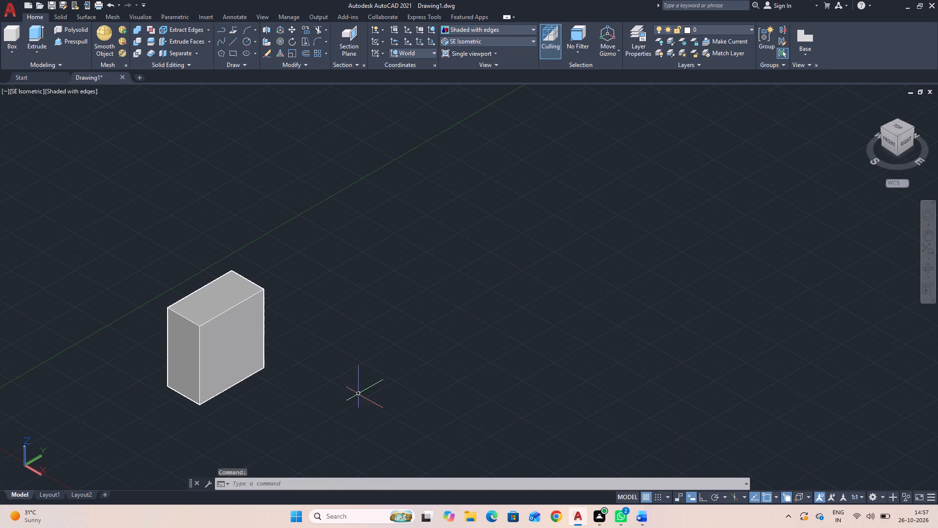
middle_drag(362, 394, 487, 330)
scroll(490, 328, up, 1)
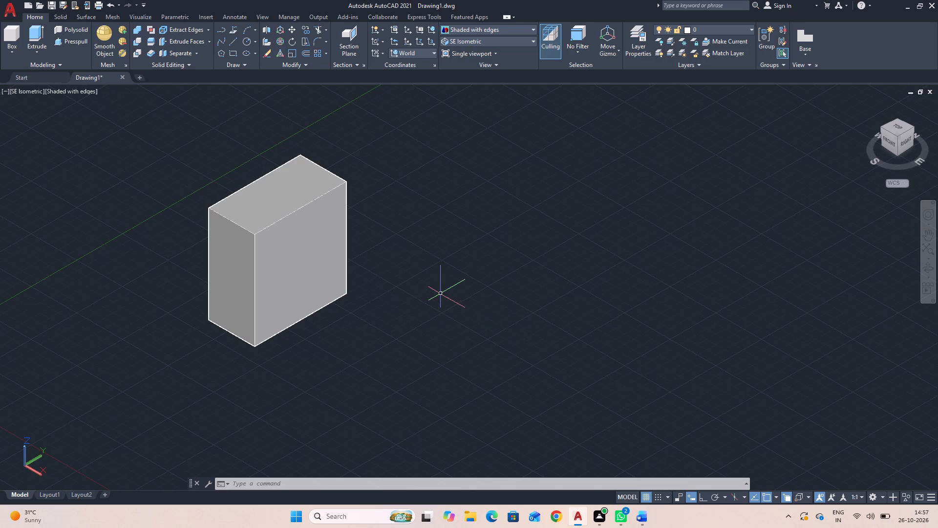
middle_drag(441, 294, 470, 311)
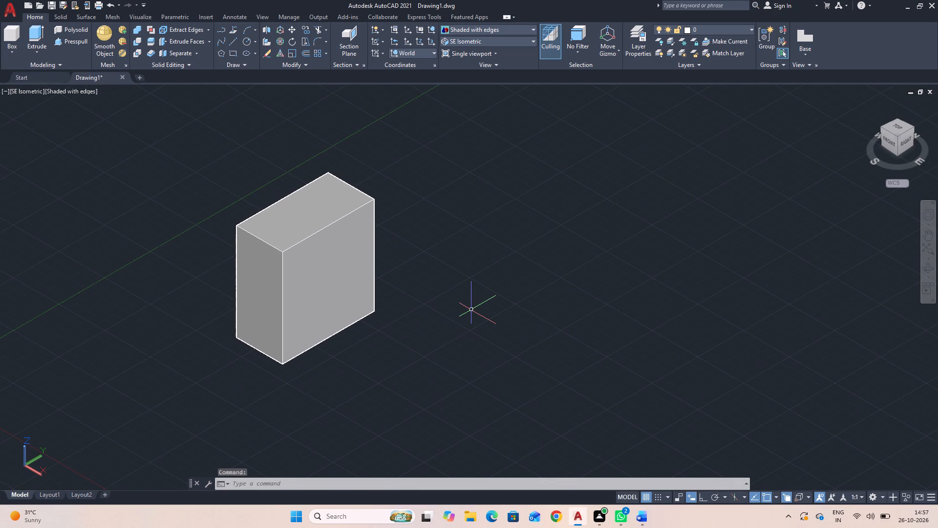
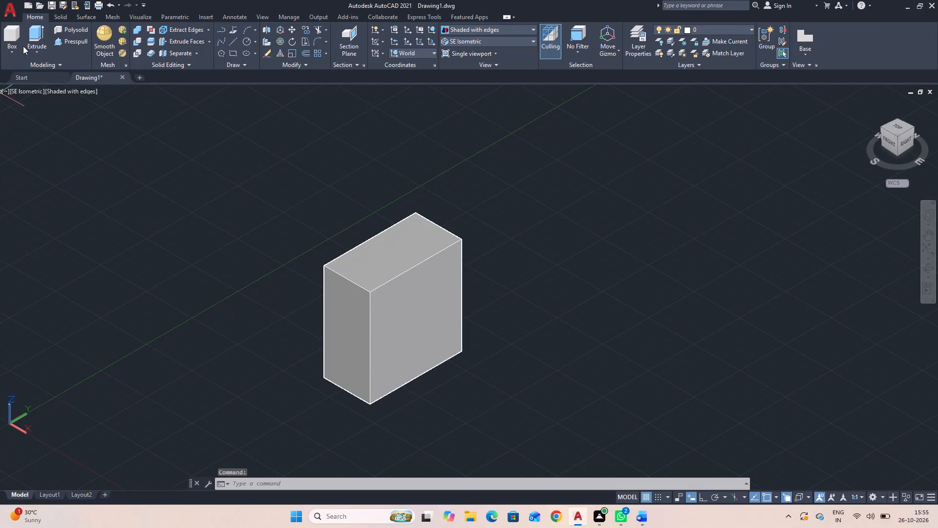
Turn Ortho mode on for drawing lines on the box.
click(228, 39)
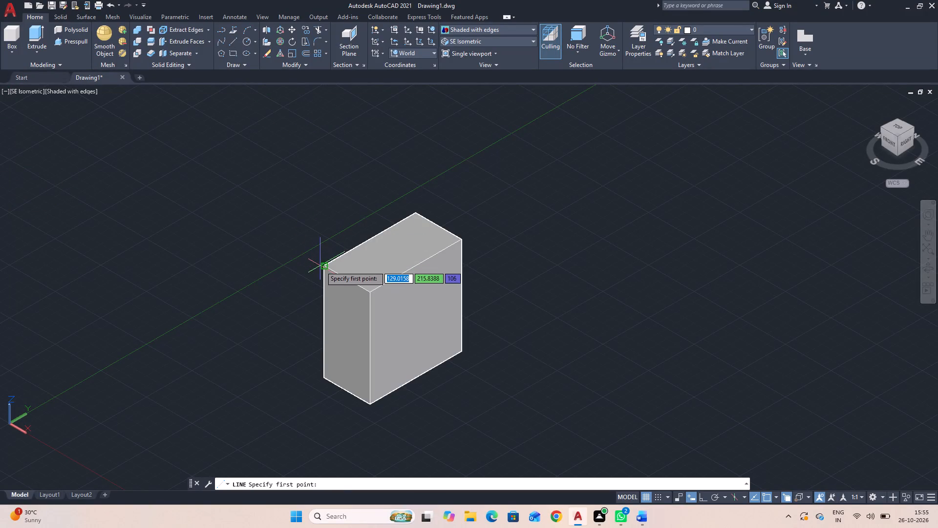
click(324, 265)
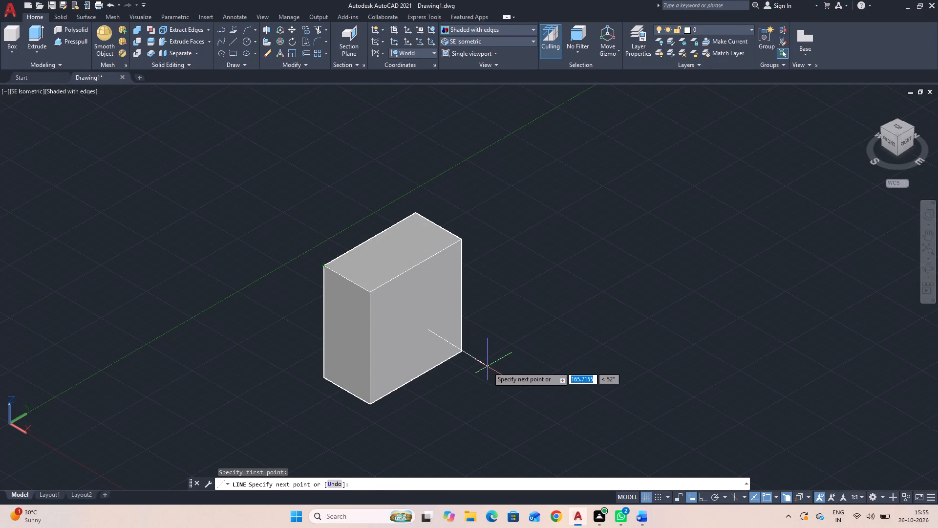
key(F8)
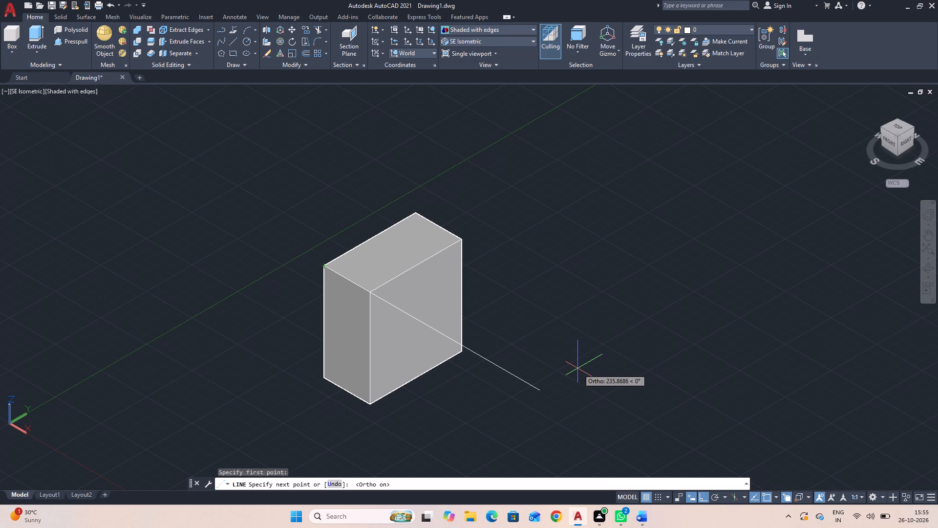
key(Escape)
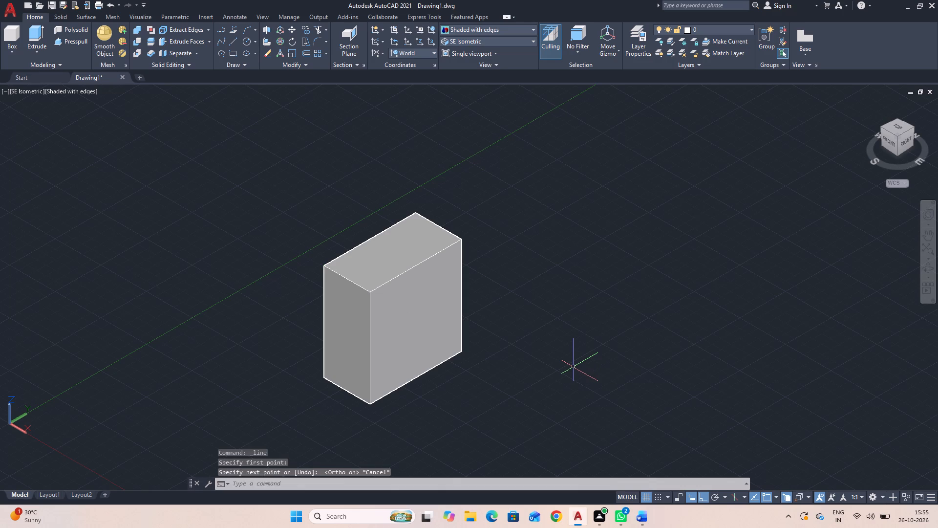
Draw a slot profile on the front face starting on the top edge, 15 from its midpoint: 10 down, 30 along X, 10 up.
key(l)
key(space)
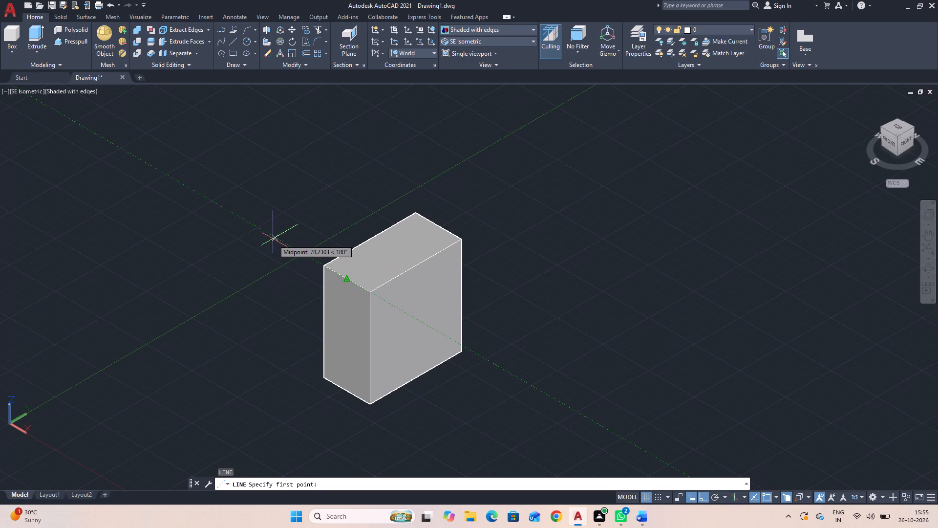
text(15)
key(Return)
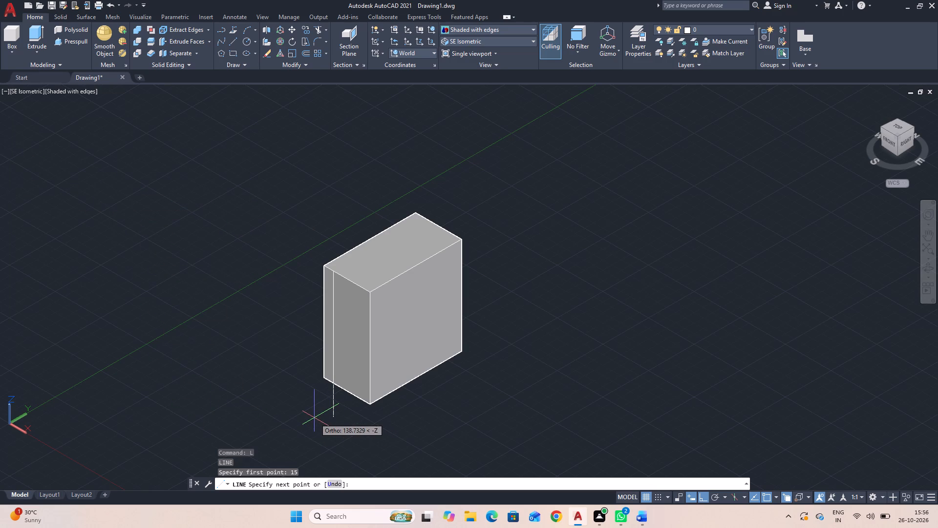
text(10)
key(Return)
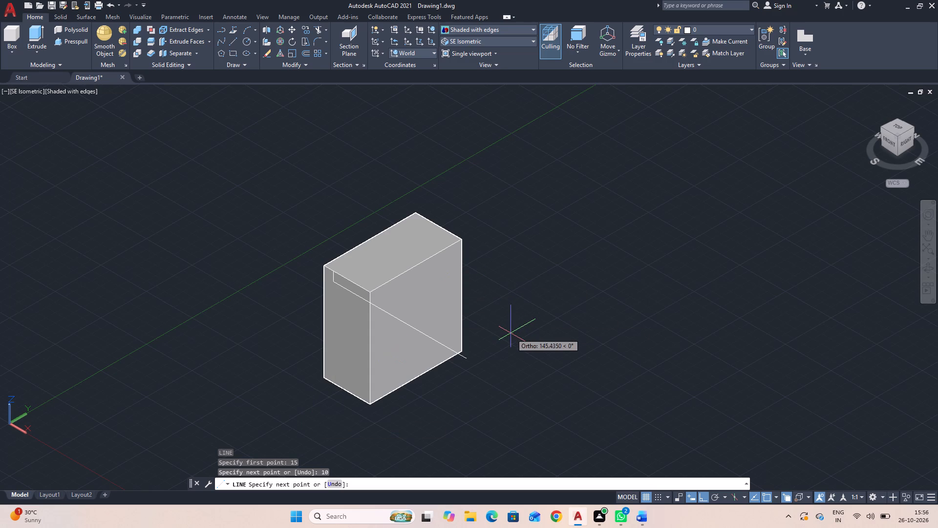
text(30)
key(Return)
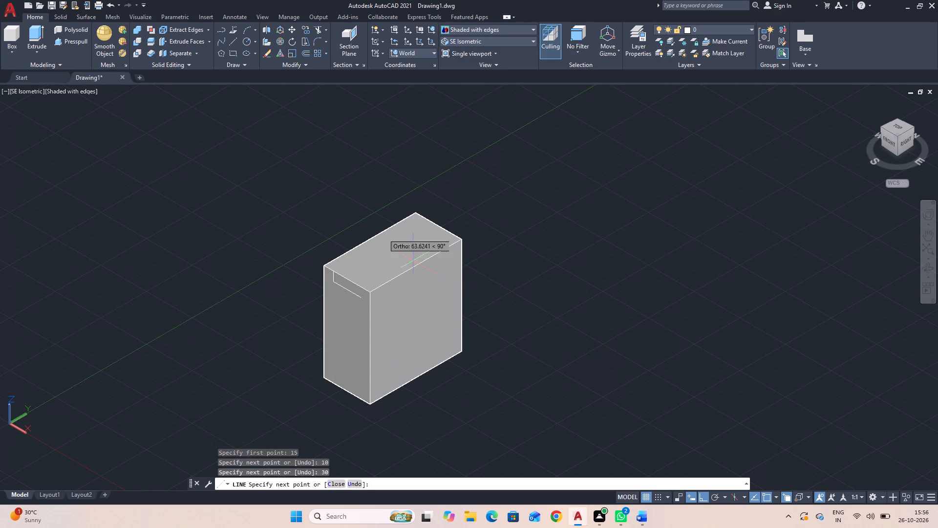
text(10)
key(Return)
key(Escape)
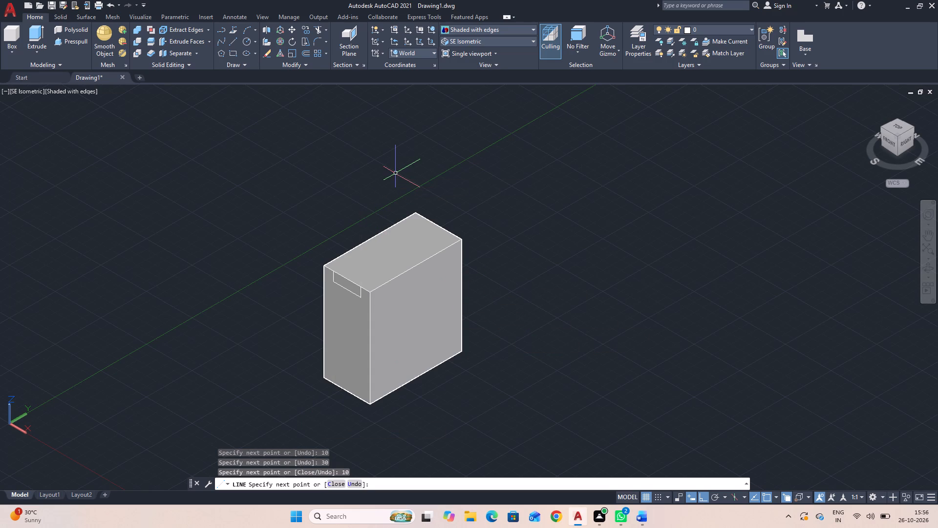
Cut the top slot by press-pulling the 30 × 10 profile through the box's full length.
click(63, 38)
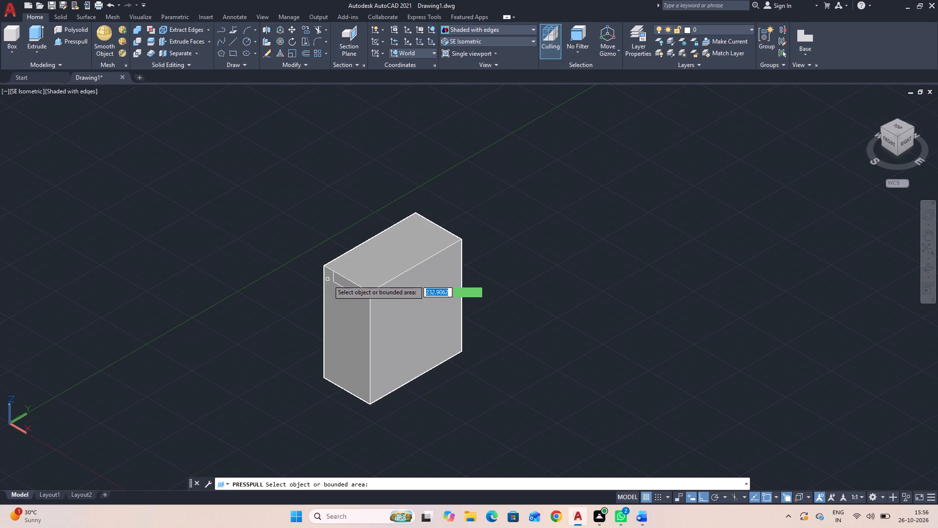
click(350, 286)
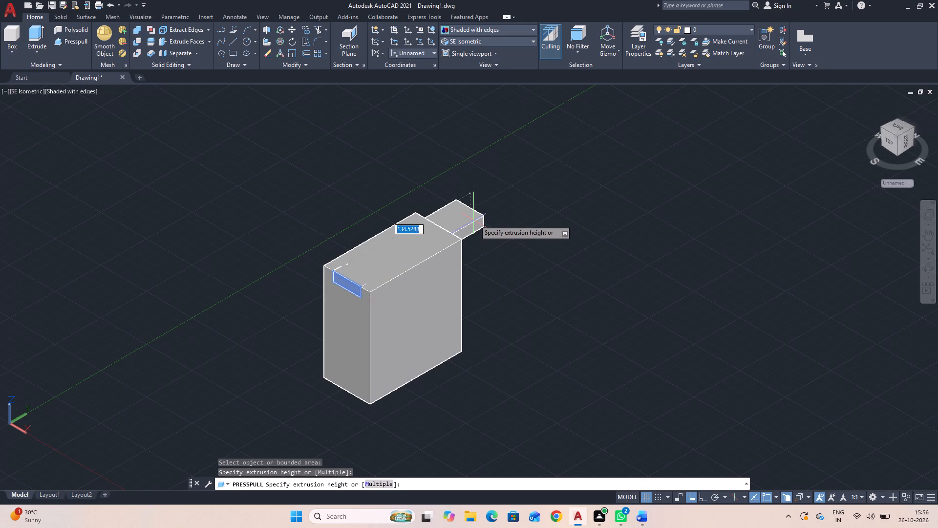
click(539, 207)
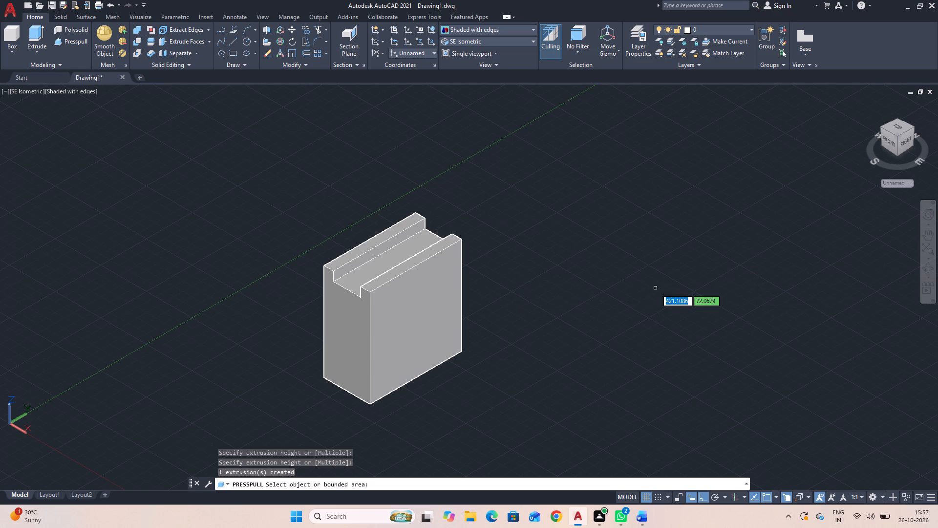
key(Escape)
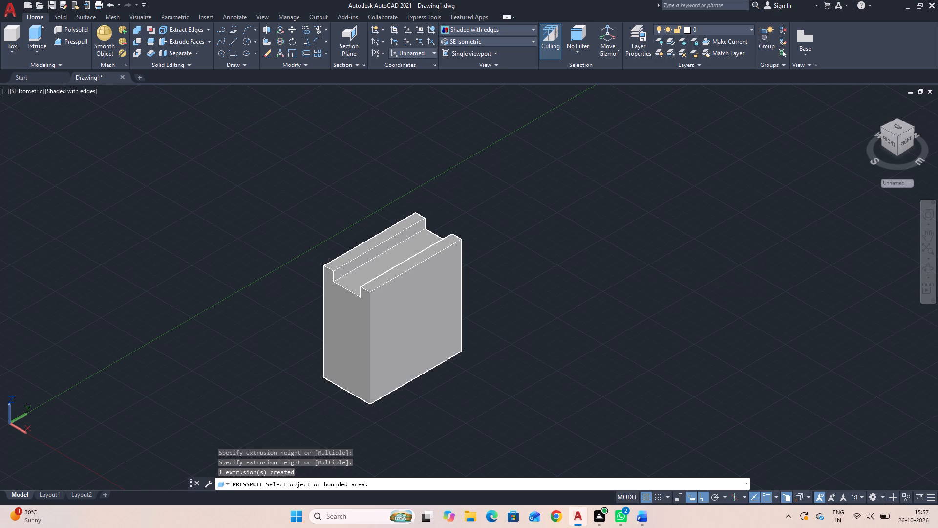
Draw a slot profile on the front face from the bottom edge, 15 from its midpoint: 10 up, 30 along X, 10 down.
middle_drag(546, 280, 526, 204)
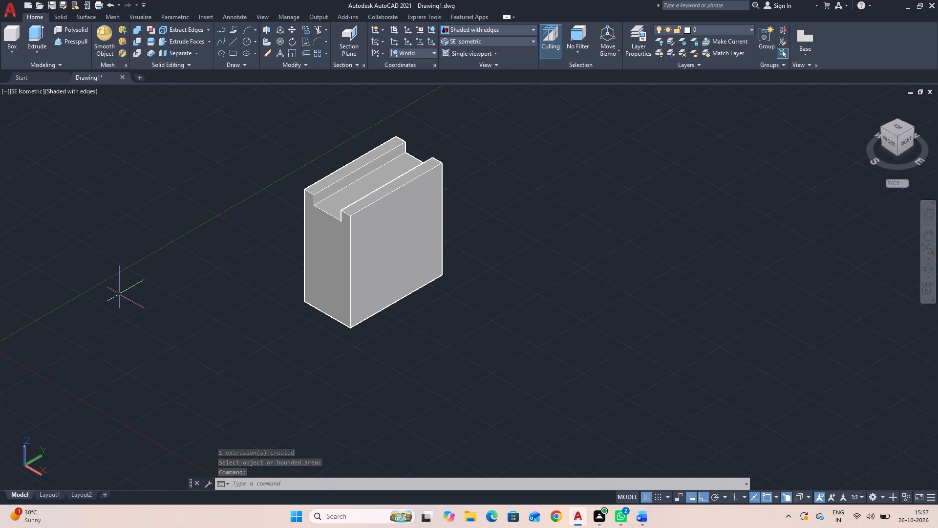
text(l)
key(space)
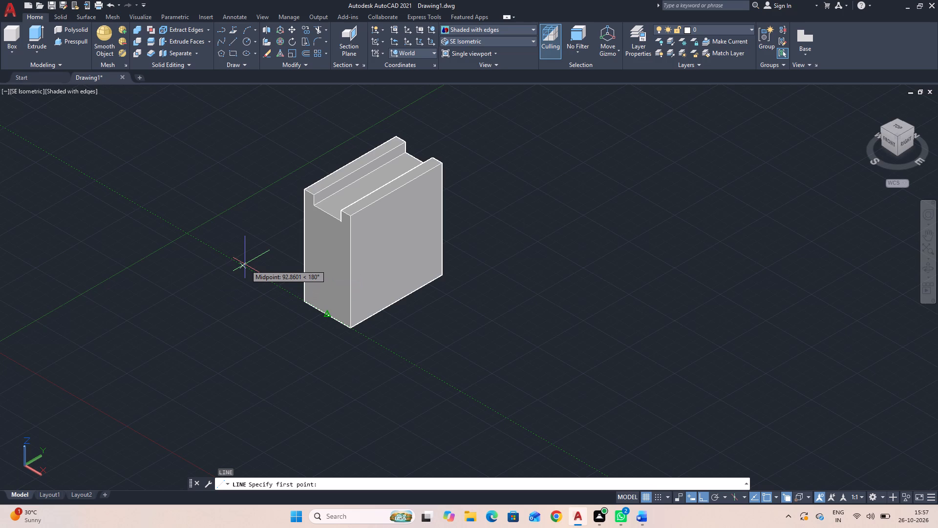
text(15)
key(Return)
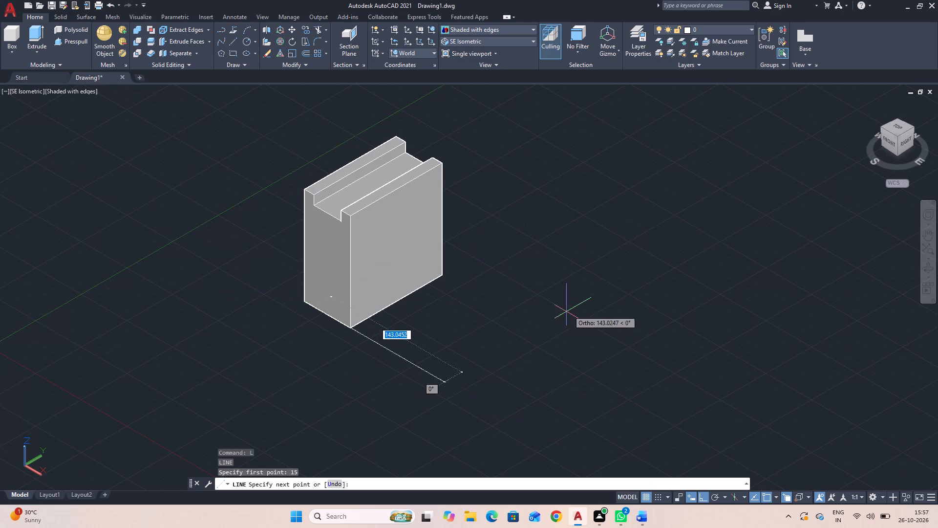
key(3)
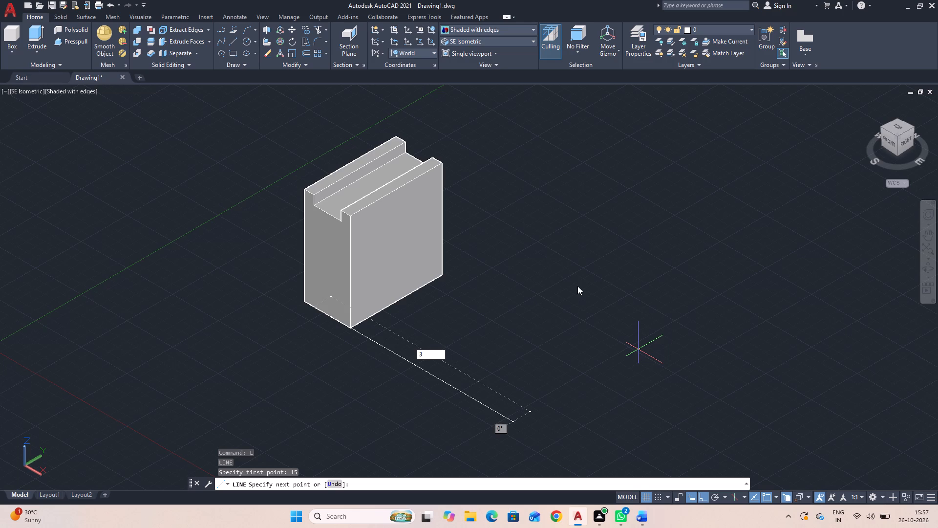
key(Escape)
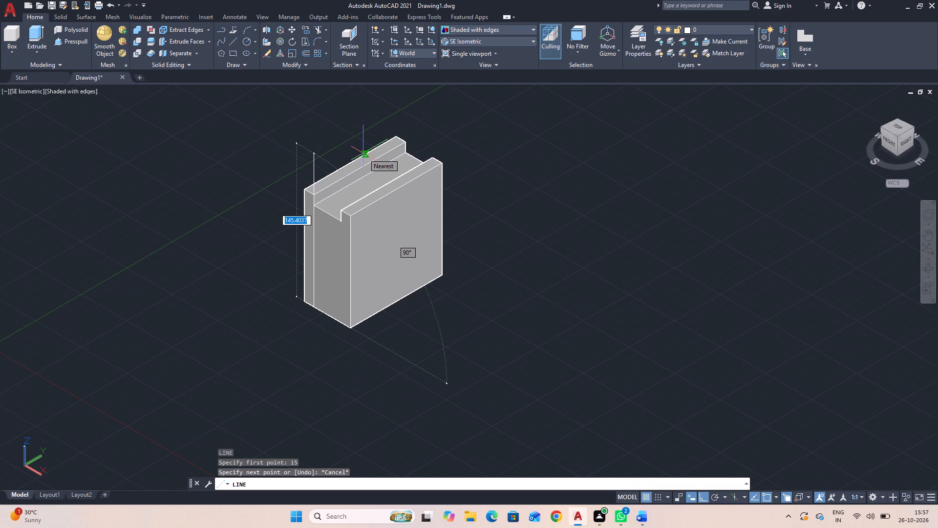
text(10)
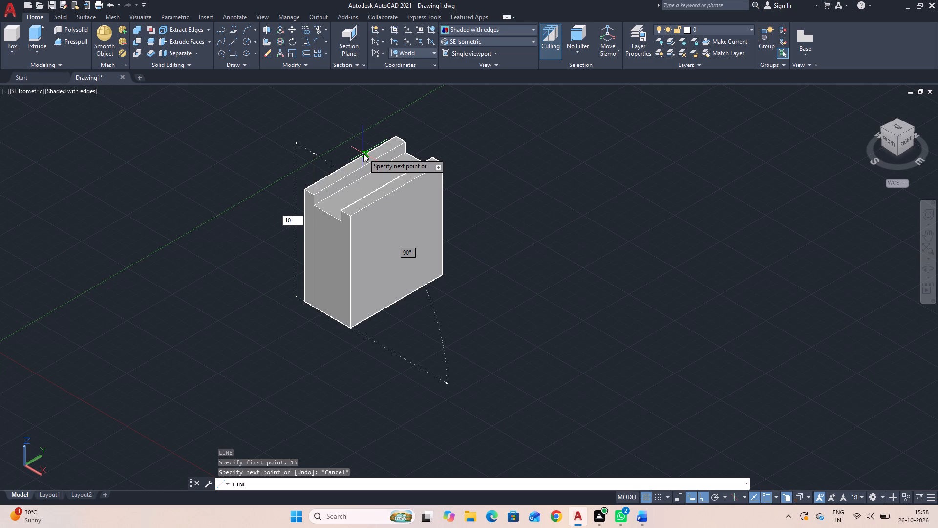
text(10)
key(Return)
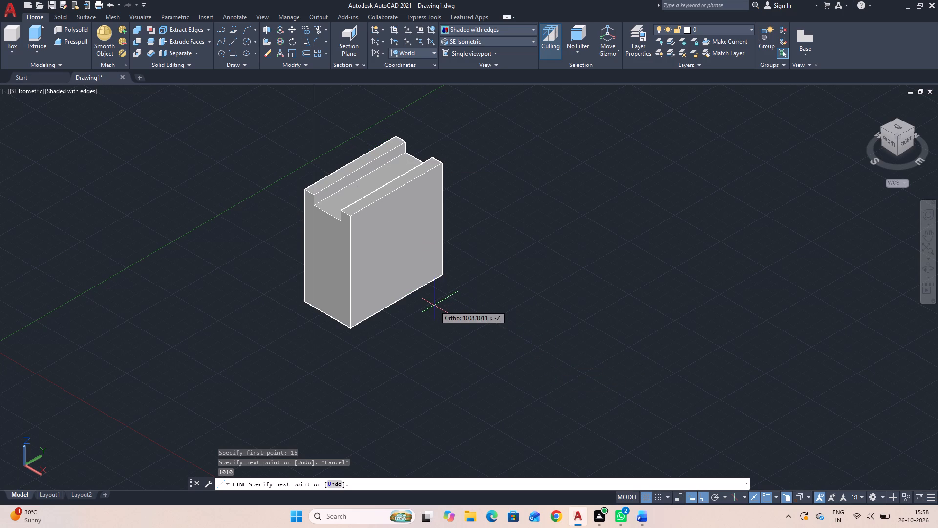
key(ctrl+z)
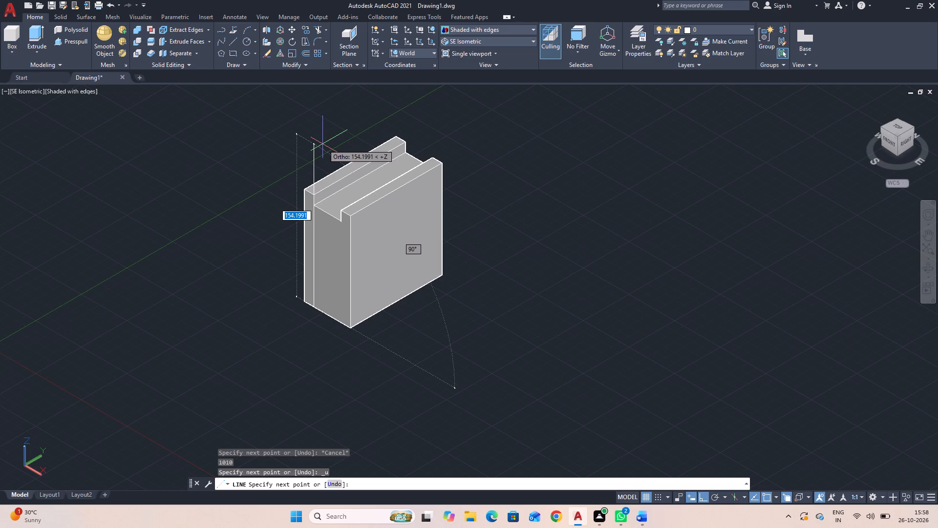
text(10)
key(Return)
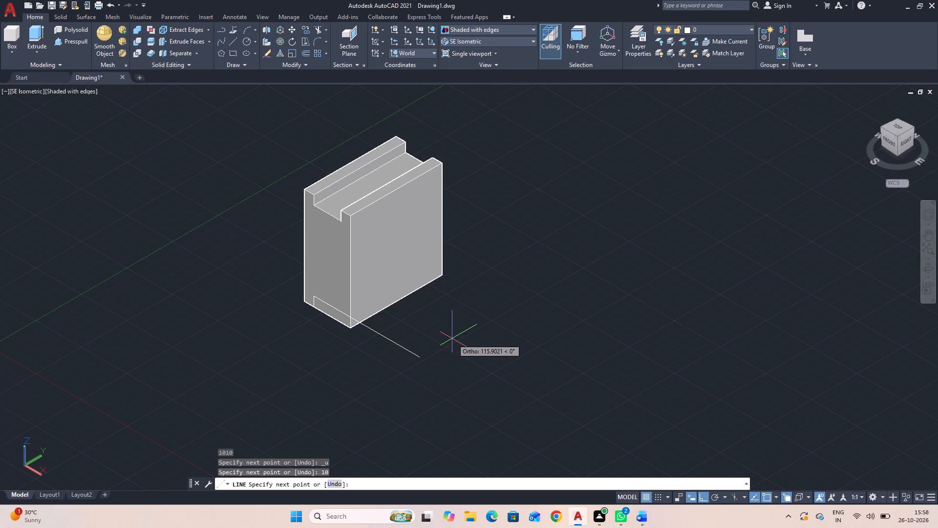
text(30)
key(Return)
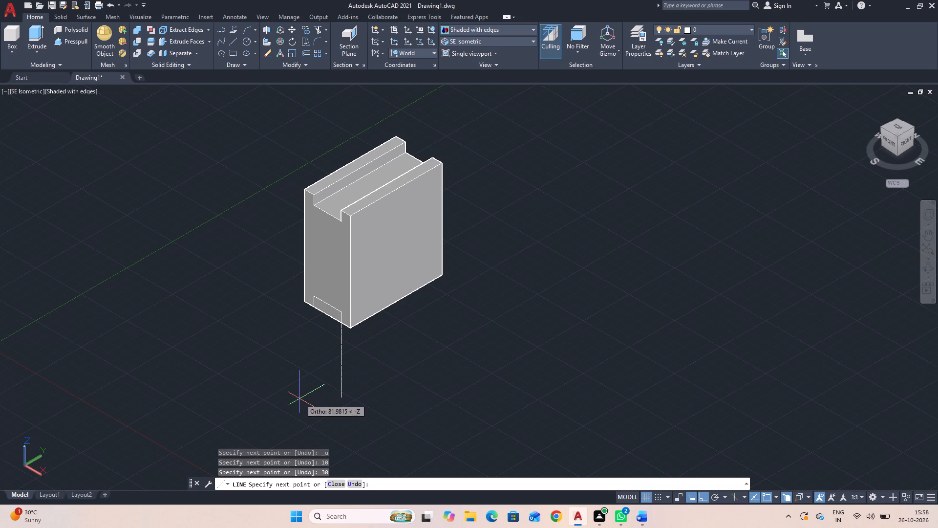
text(10)
key(Return)
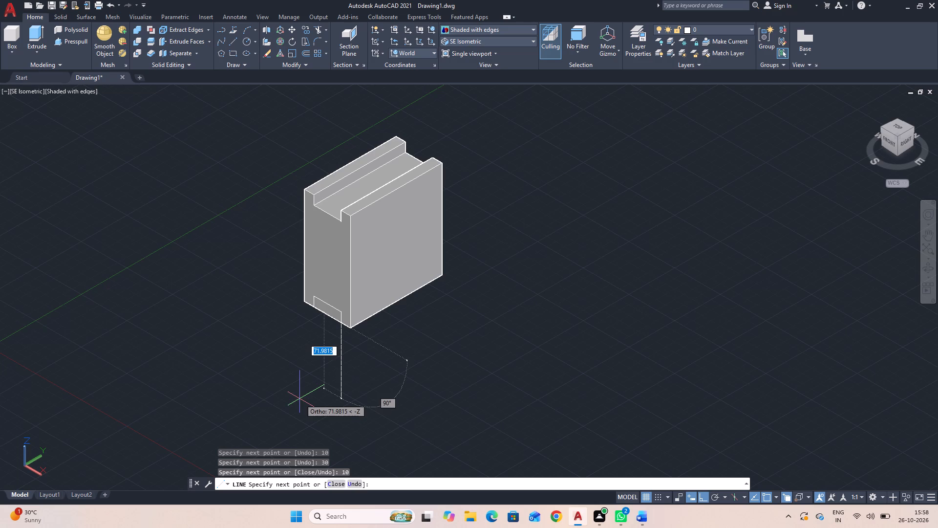
key(Escape)
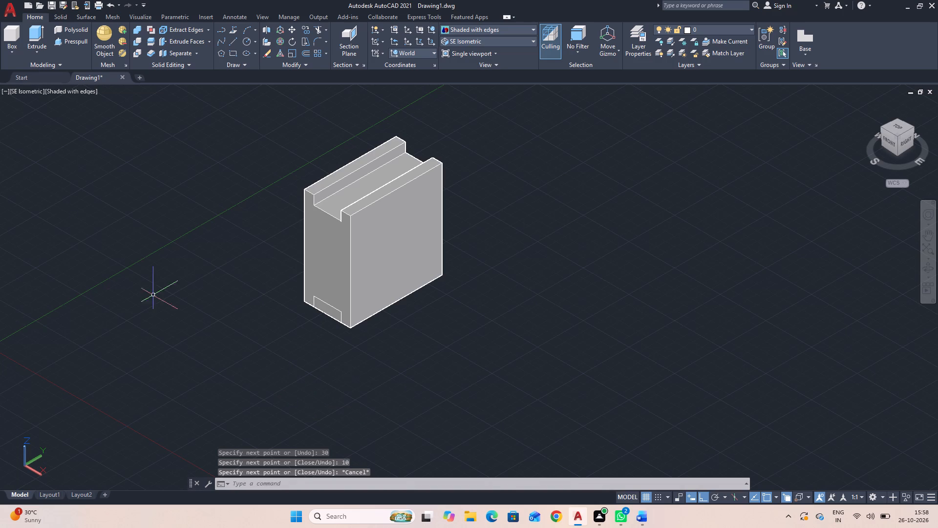
Cut the bottom slot by press-pulling the 30 × 10 profile through the block's full length.
click(72, 38)
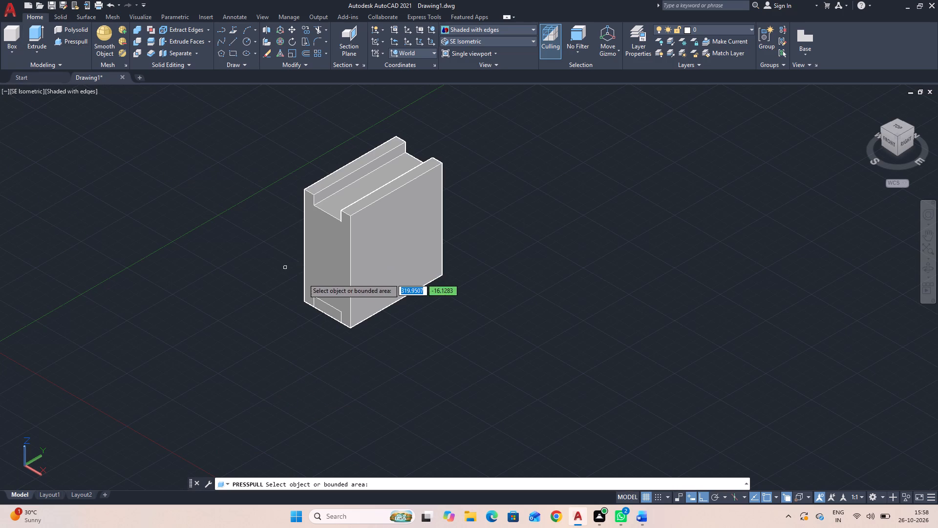
click(323, 308)
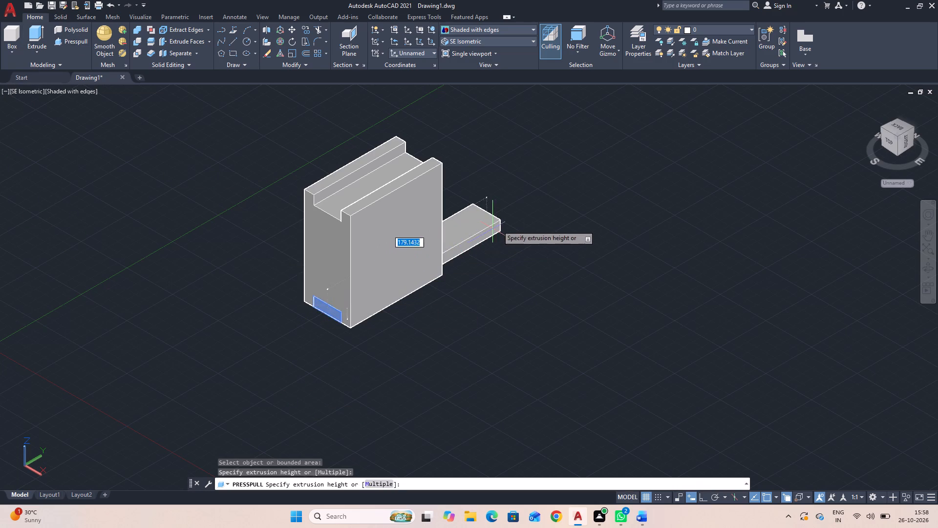
click(499, 224)
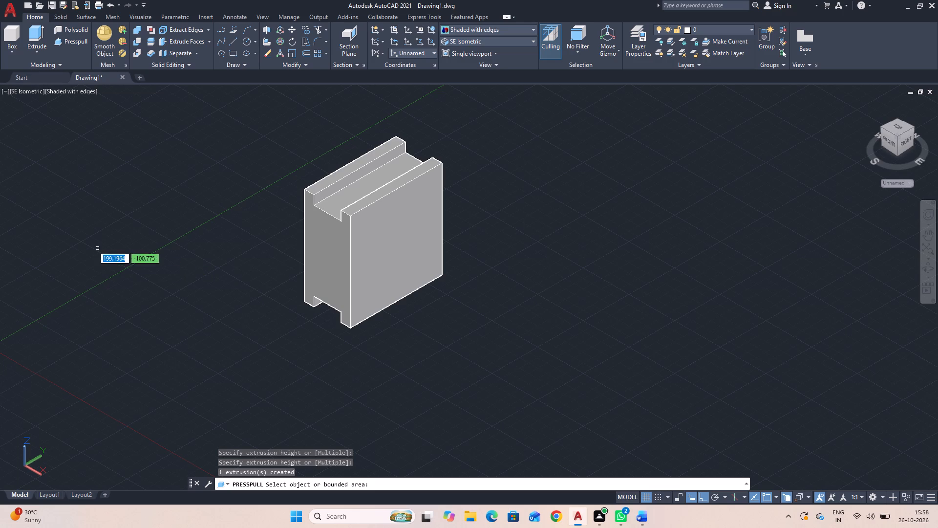
key(Escape)
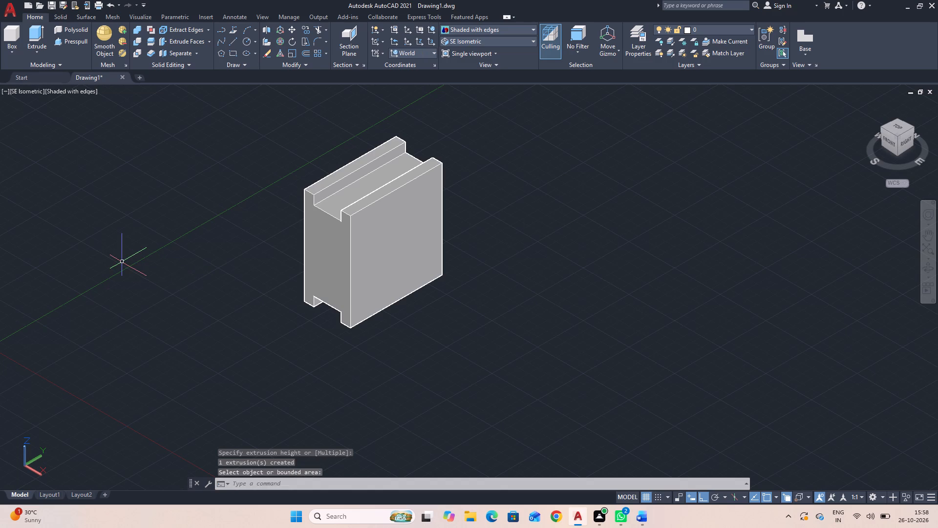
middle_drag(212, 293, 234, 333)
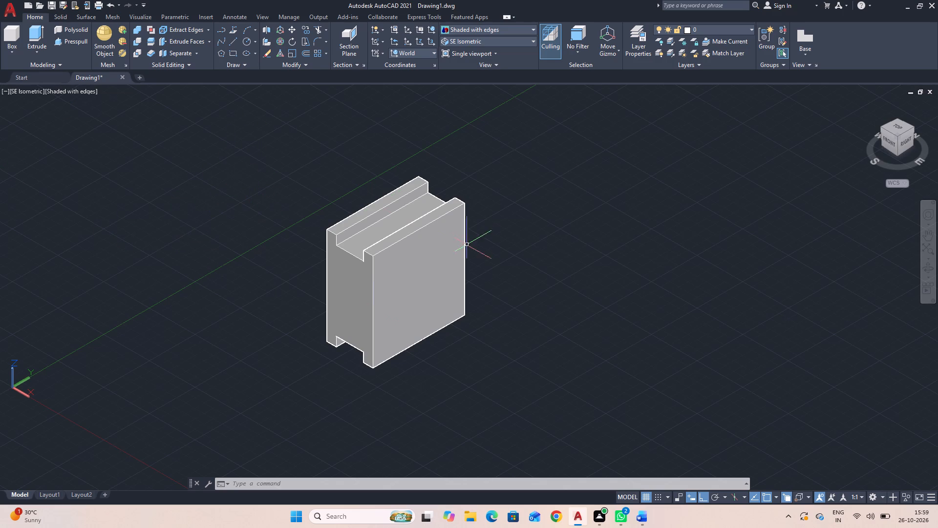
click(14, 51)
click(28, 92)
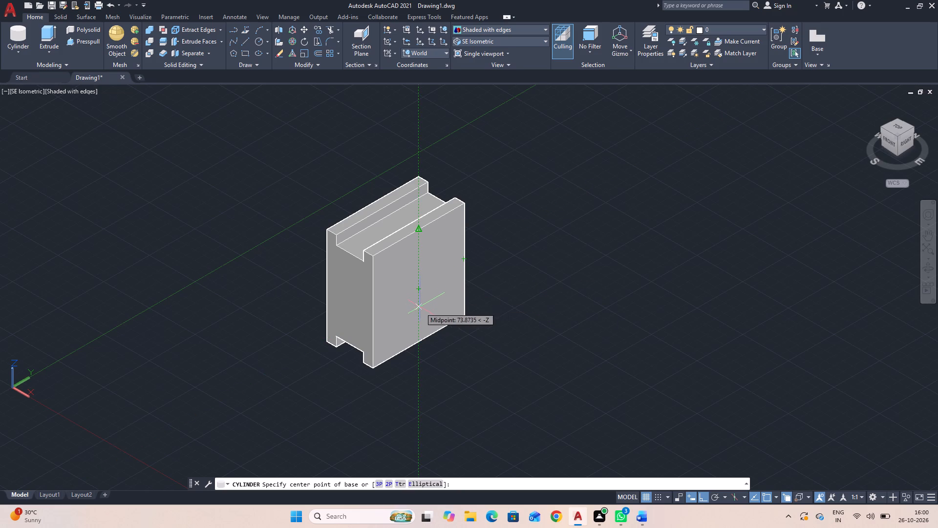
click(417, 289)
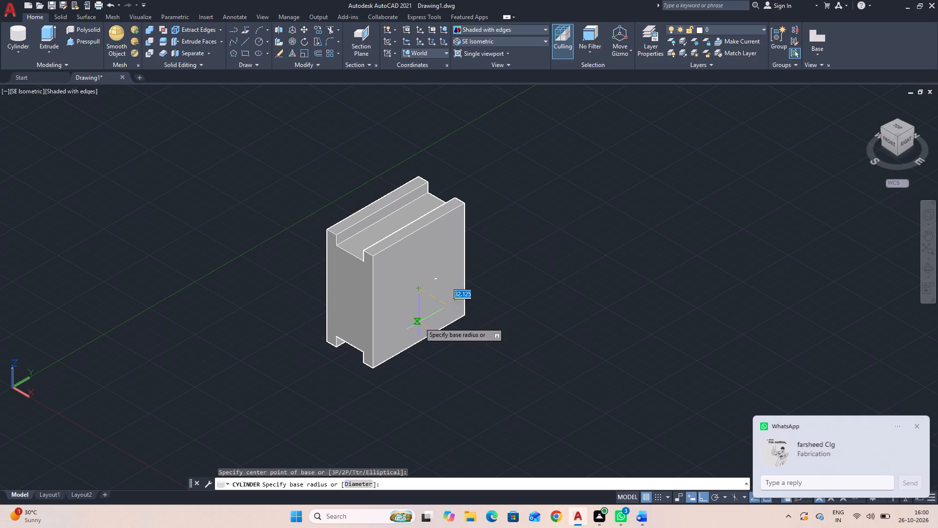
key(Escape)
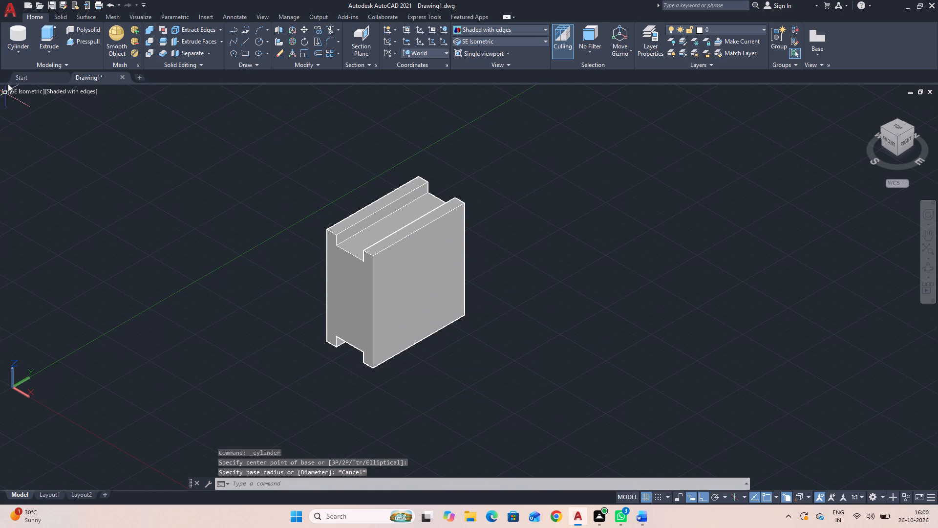
Draw centre-locating lines on the large side face: from the top edge's midpoint 53 down, then along Y to the vertical edge.
key(l)
key(space)
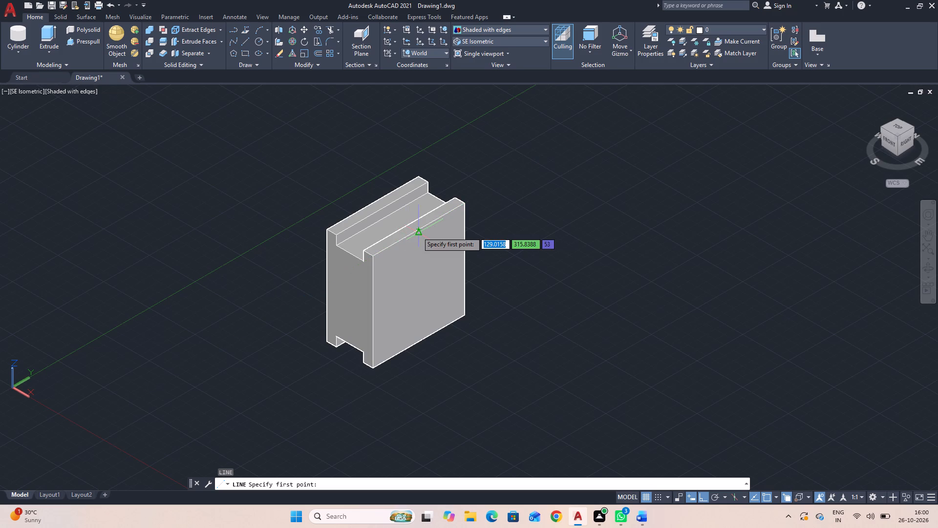
scroll(412, 232, up, 5)
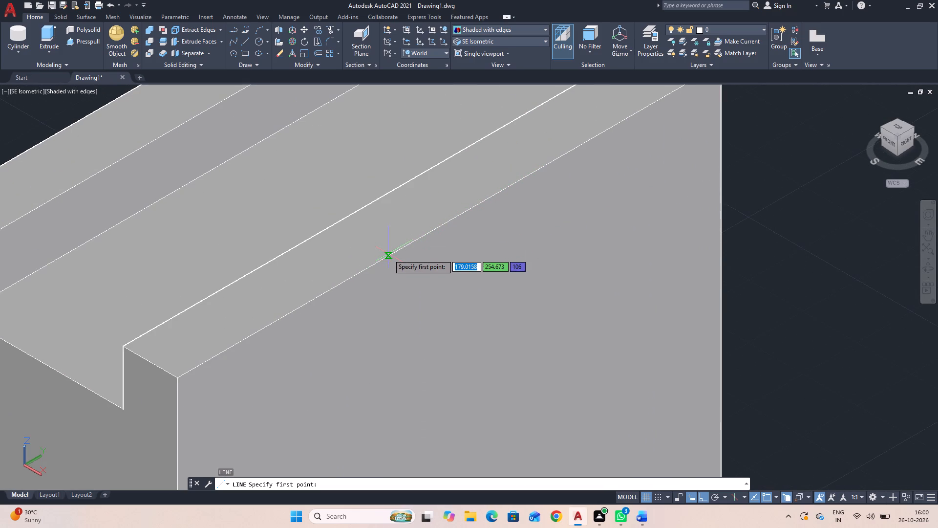
click(448, 223)
scroll(461, 374, down, 2)
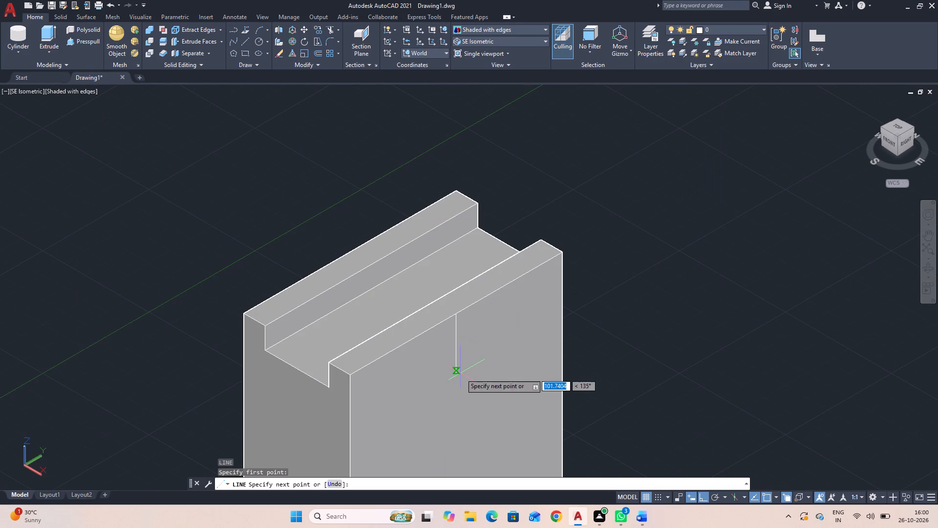
middle_drag(462, 378, 400, 209)
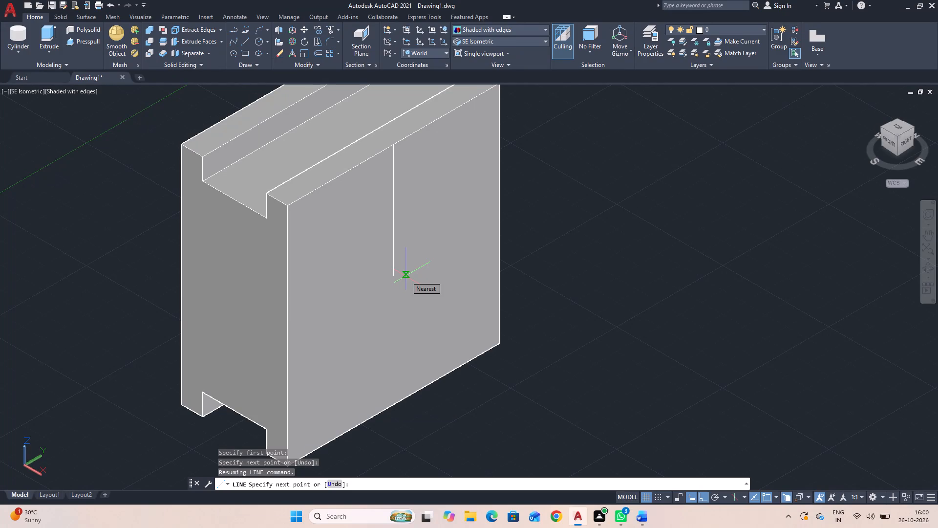
text(53)
key(Return)
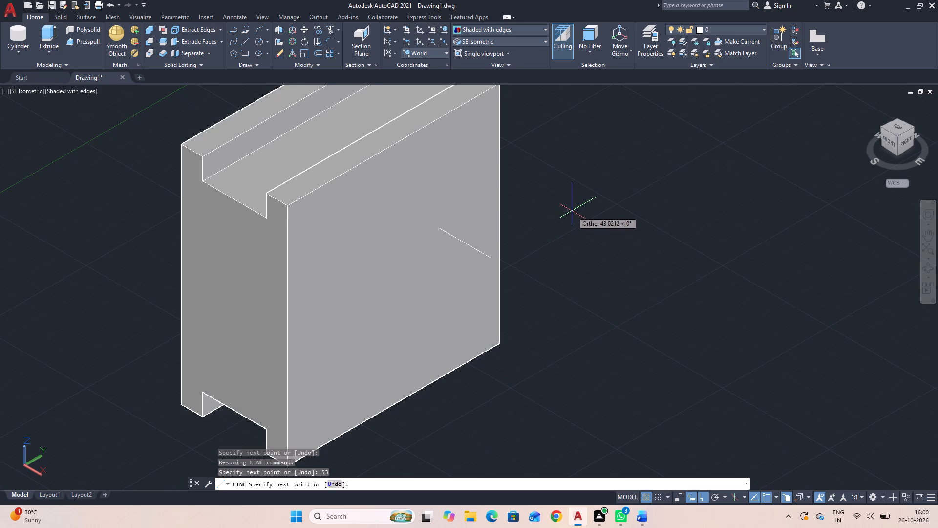
key(ctrl+z)
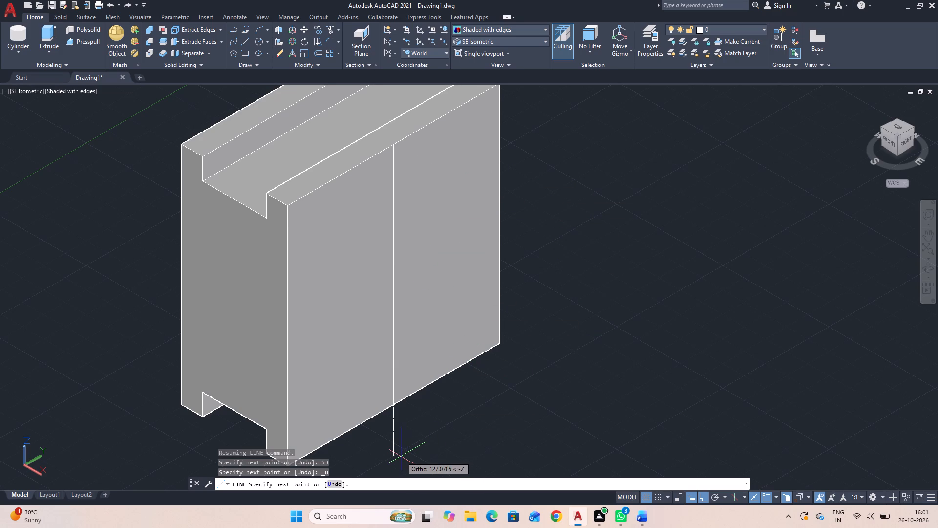
text(53)
key(Return)
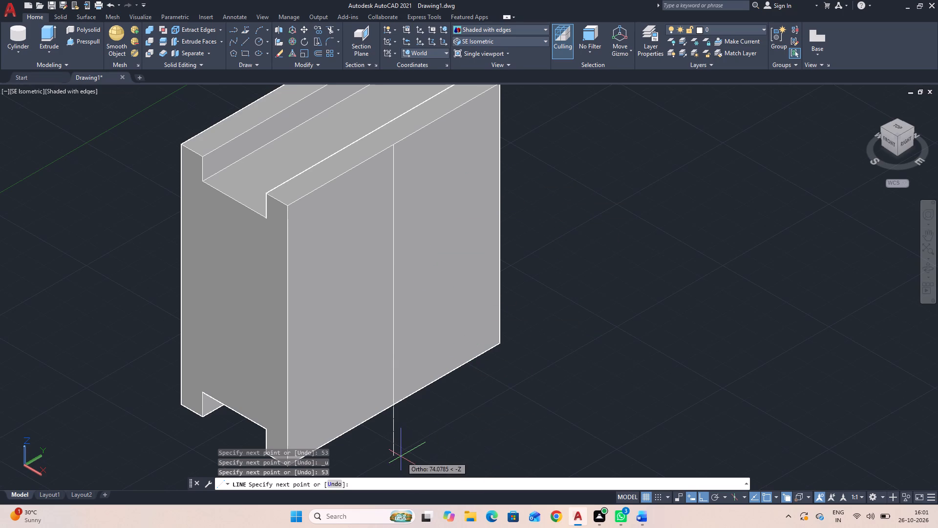
click(502, 216)
key(Escape)
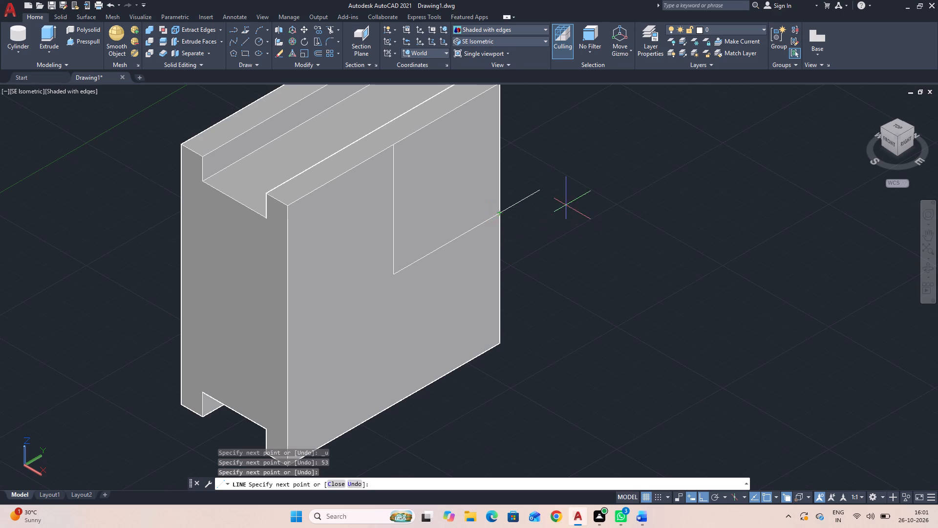
Create a cylinder of radius 40 centred at the corner of the locating lines, with its axis running 60 along negative X into the block.
click(14, 33)
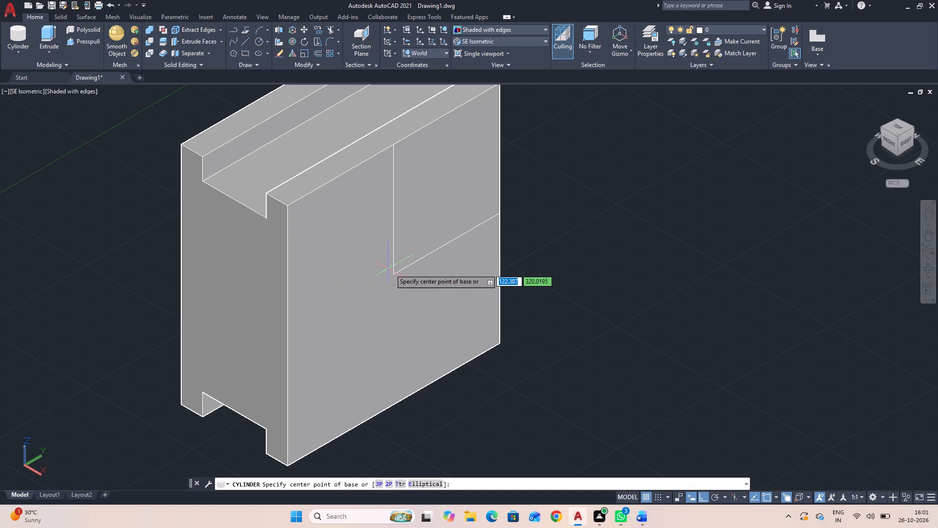
click(395, 275)
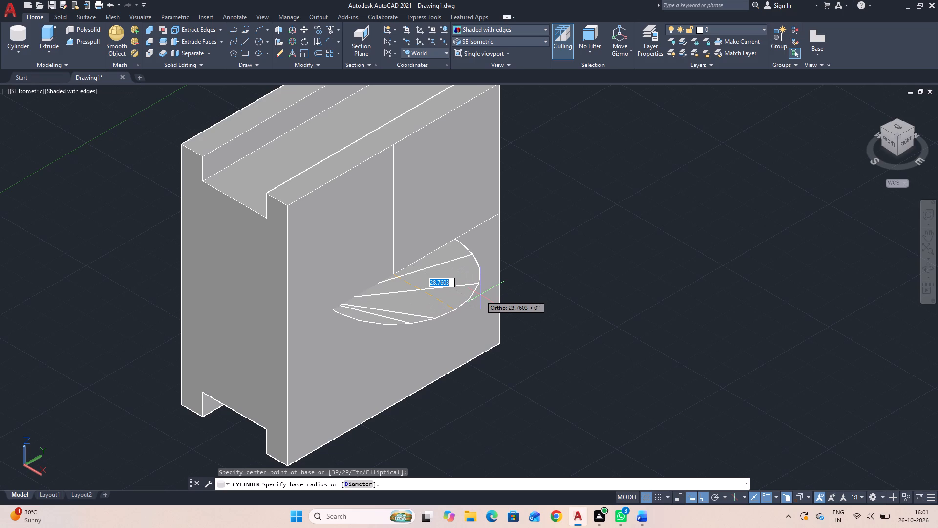
text(40)
key(Return)
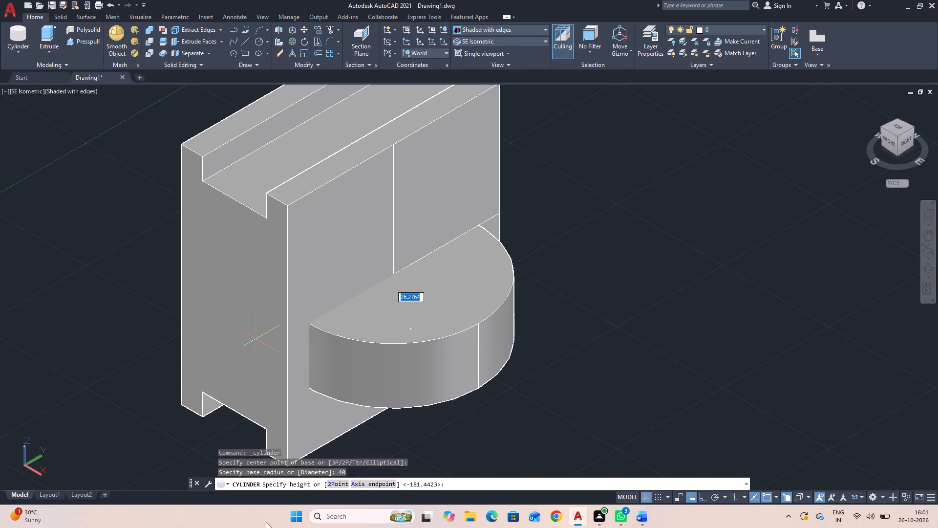
click(363, 483)
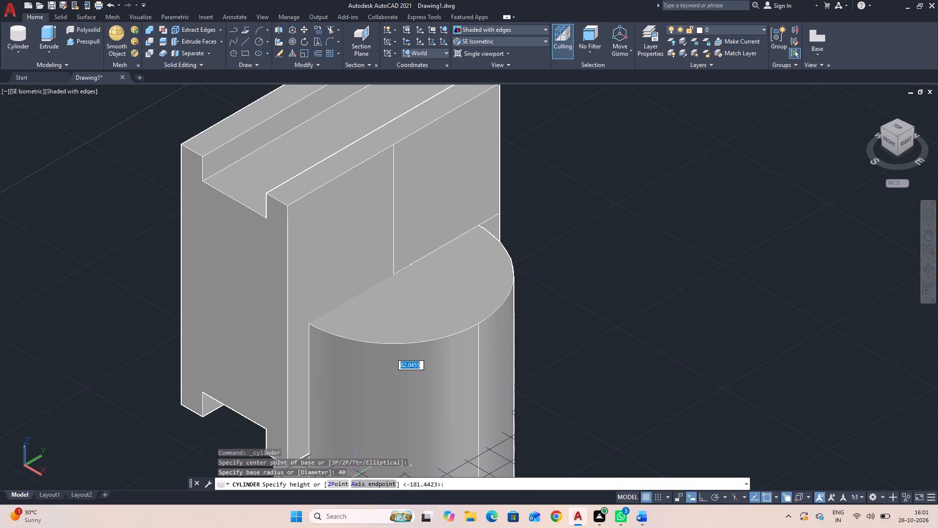
scroll(121, 157, down, 1)
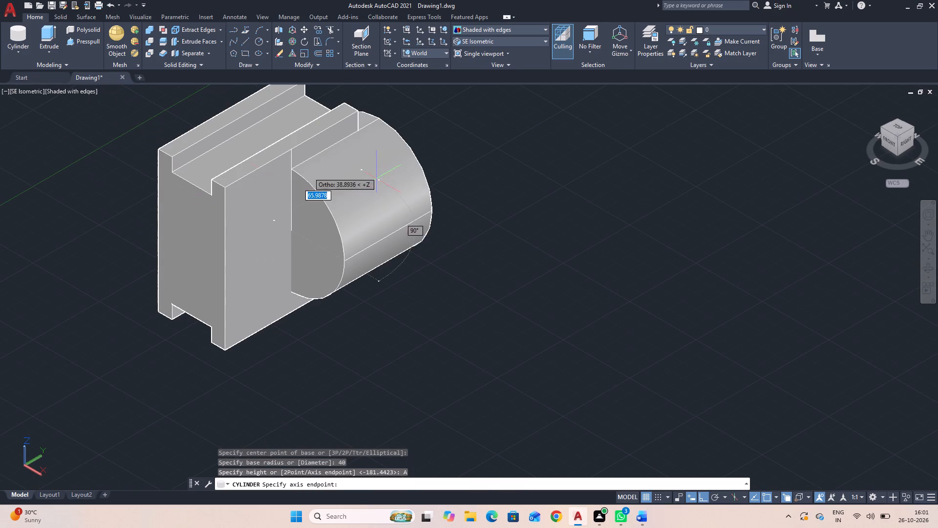
middle_drag(375, 178, 448, 249)
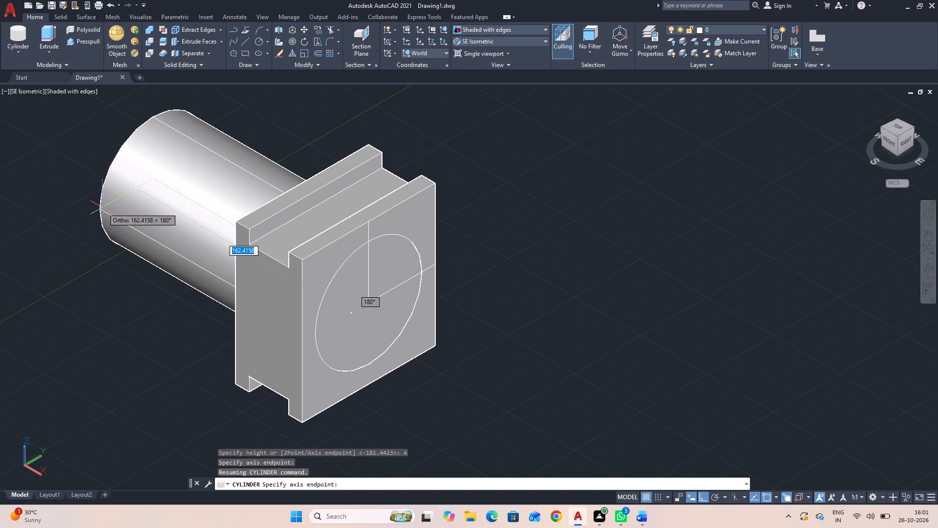
text(60)
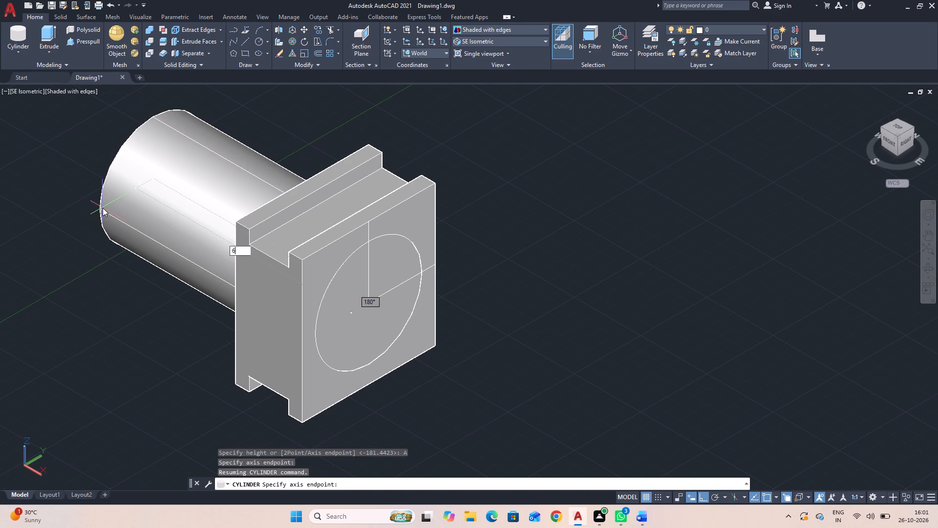
key(Return)
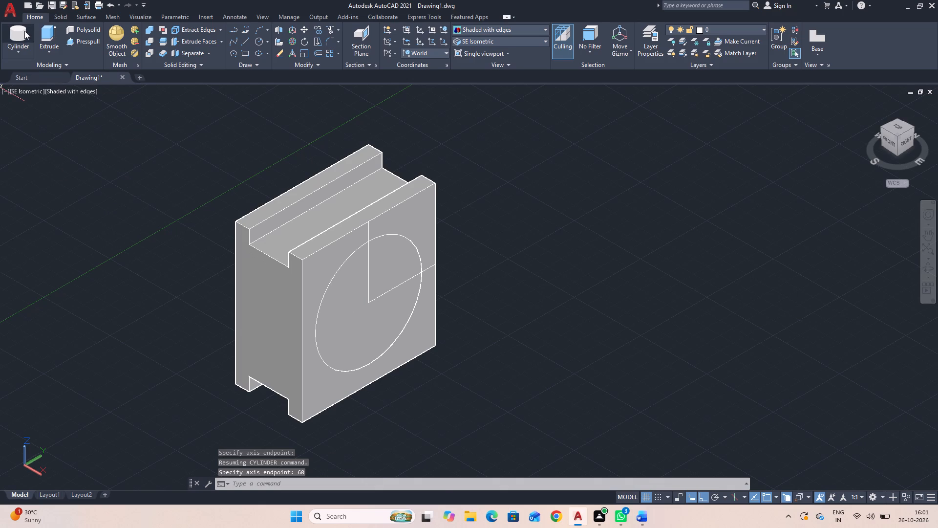
Create a concentric cylinder of diameter 56 from the same centre, with its axis running 60 along negative X.
click(23, 32)
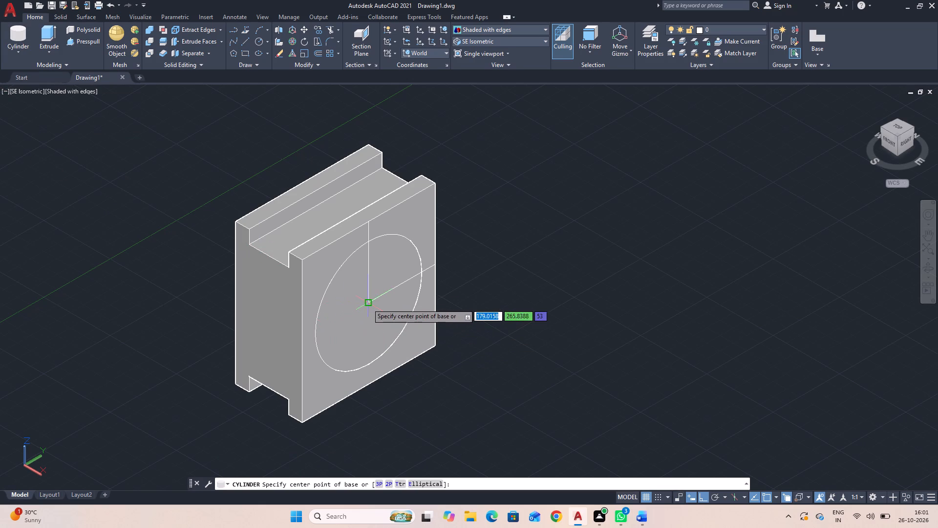
click(369, 302)
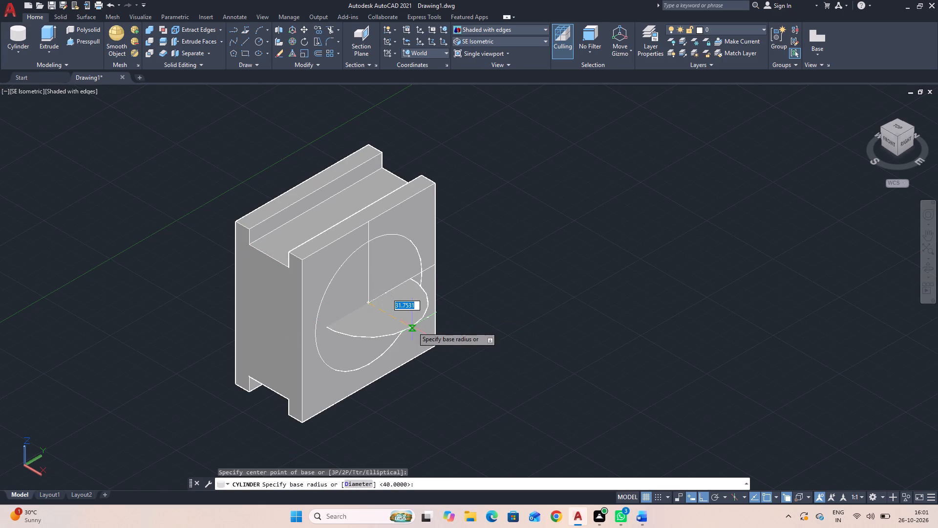
text(d)
key(space)
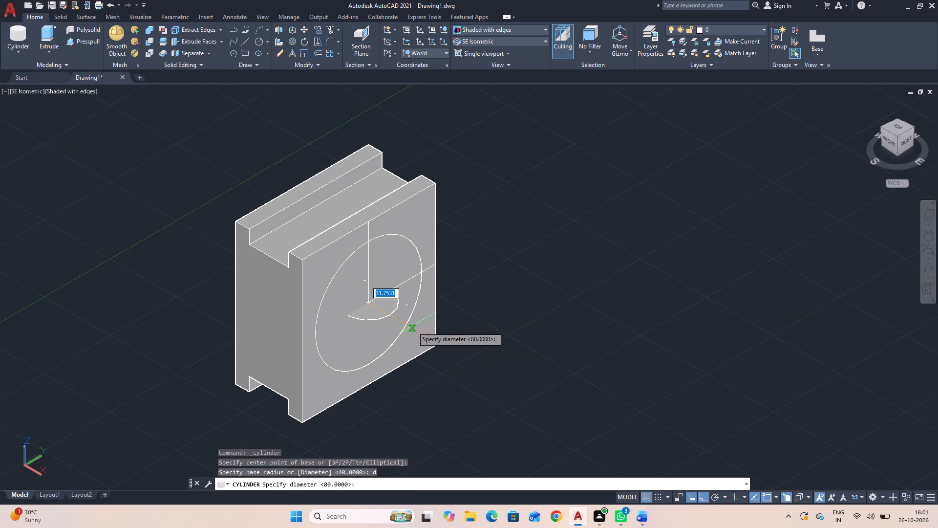
text(56)
key(Return)
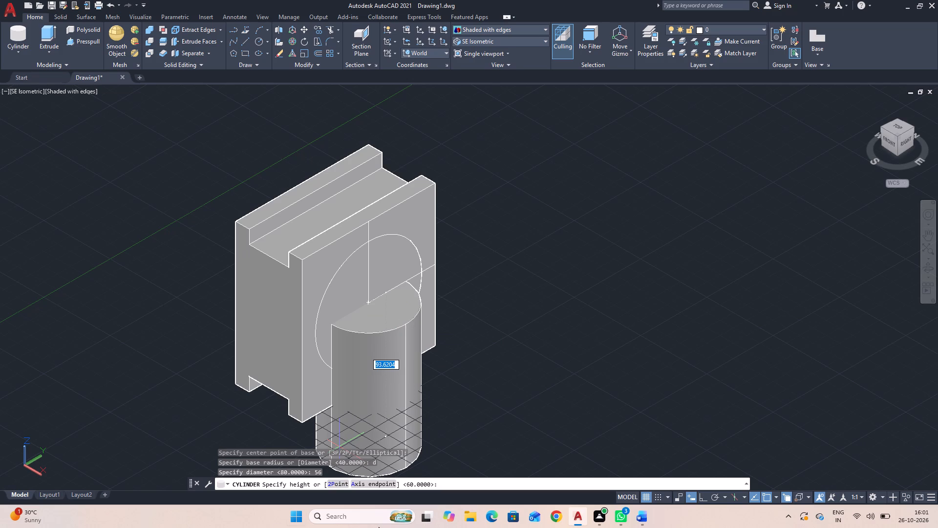
click(380, 484)
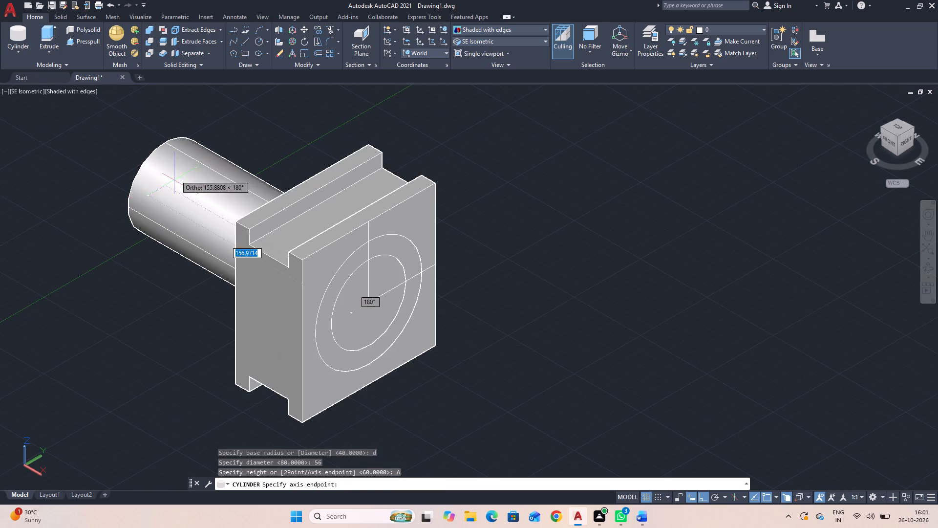
text(60)
key(Return)
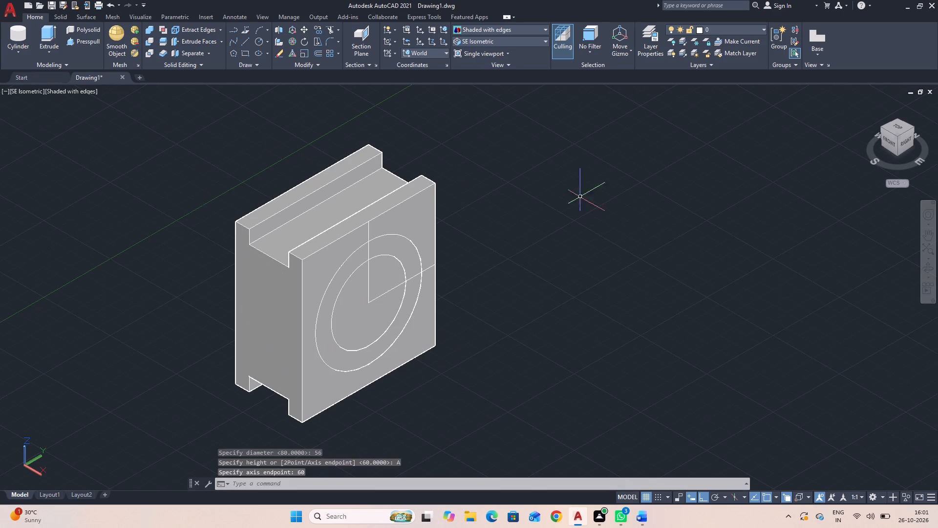
Move both cylinders 5 outward along X from the side face, using their common centre as the base point.
click(370, 326)
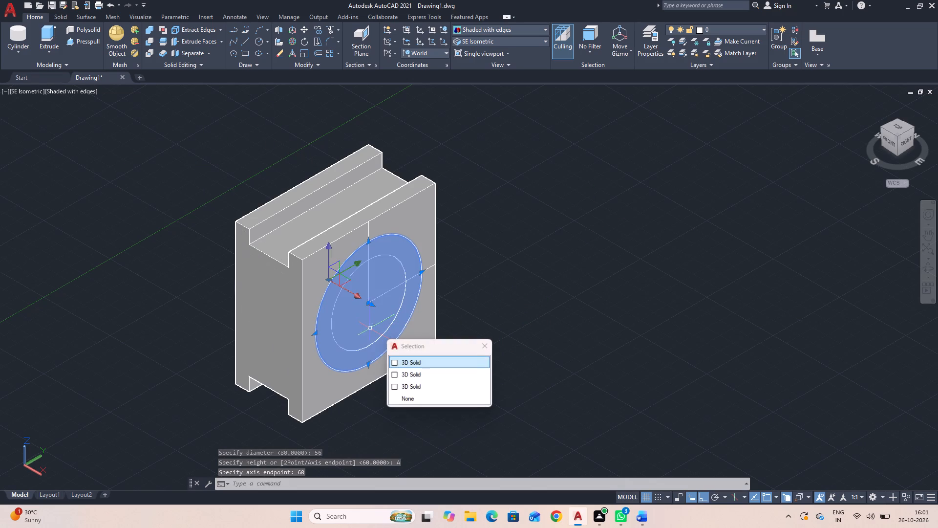
click(358, 347)
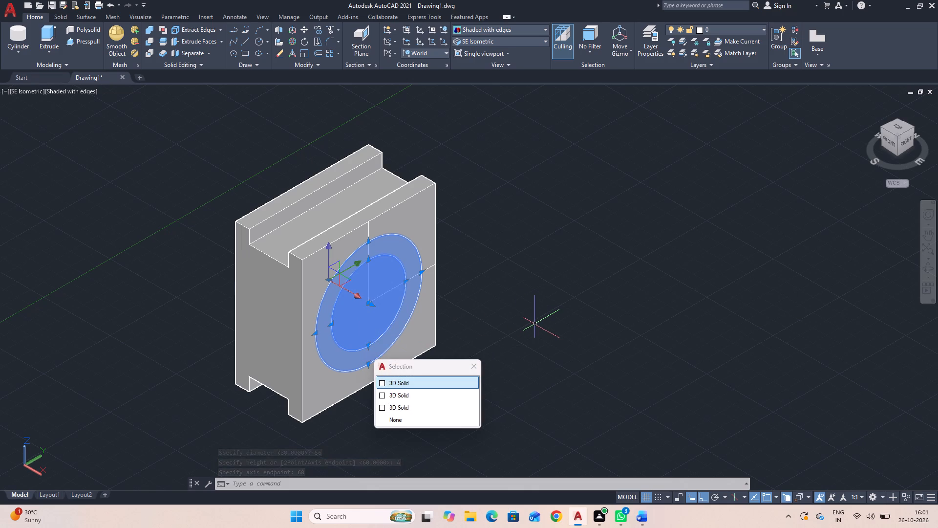
text(m)
key(space)
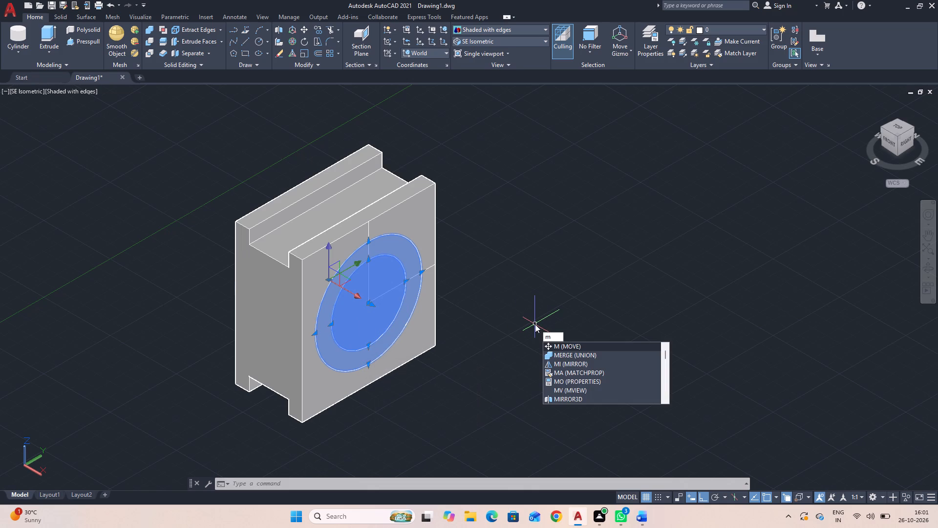
key(space)
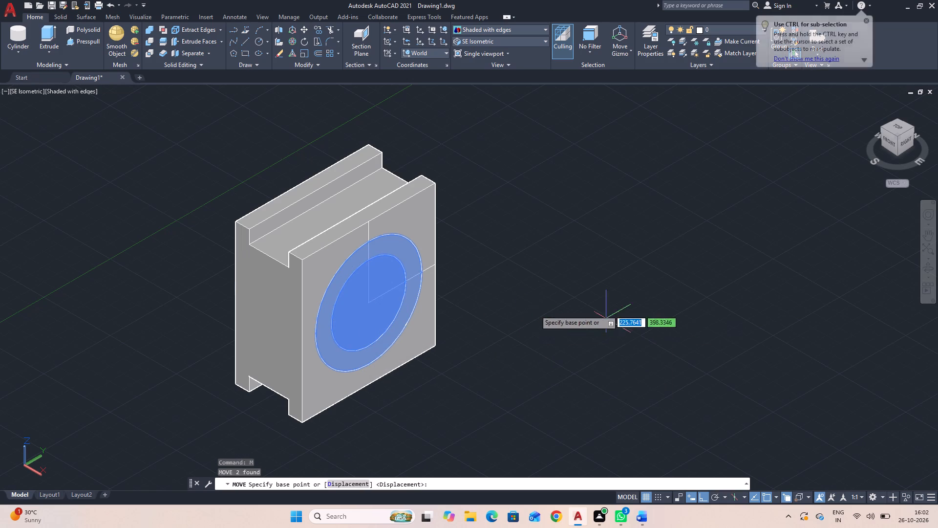
click(371, 299)
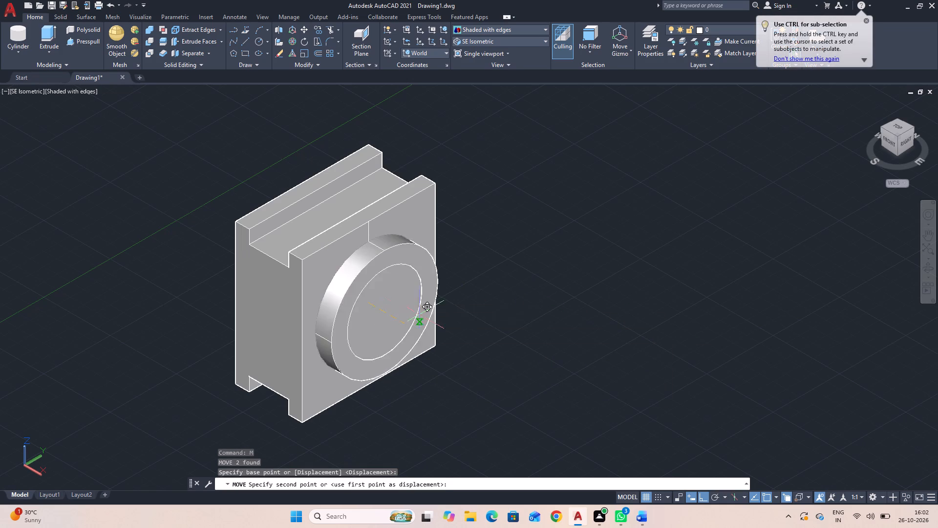
key(5)
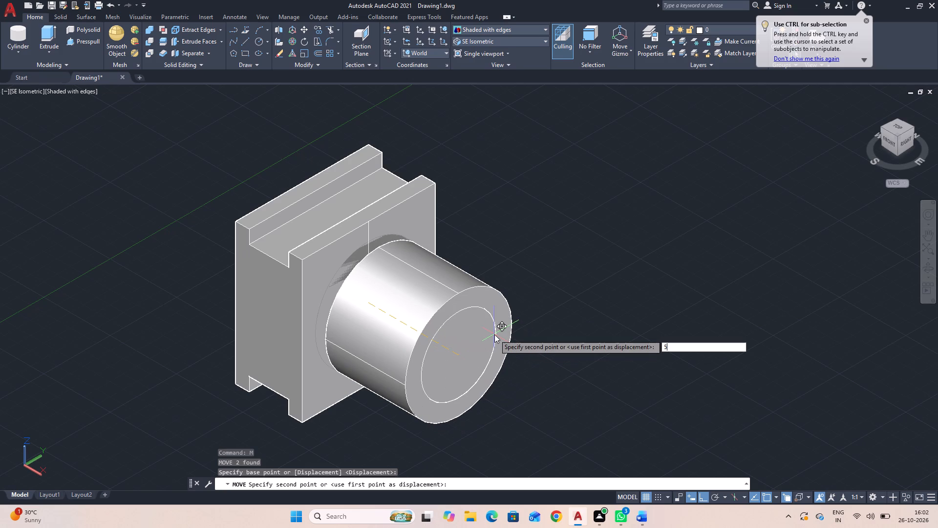
key(Return)
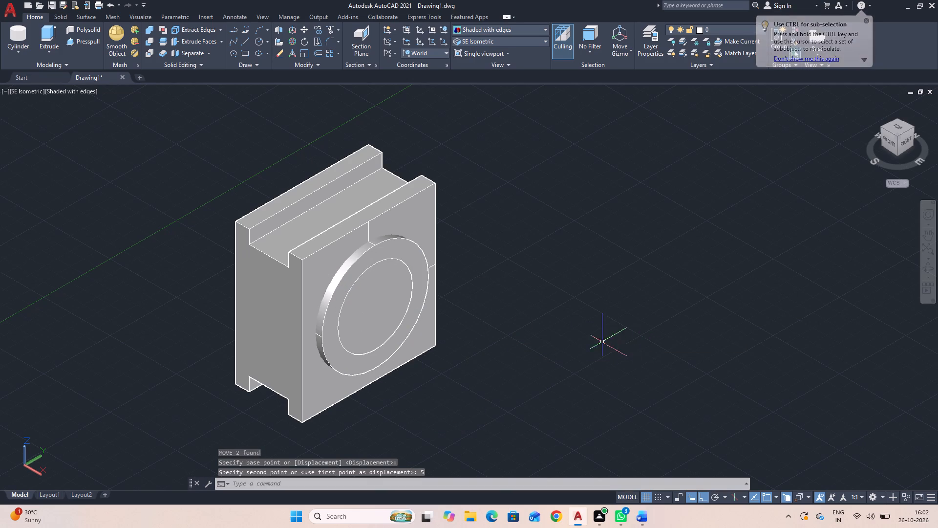
key(Escape)
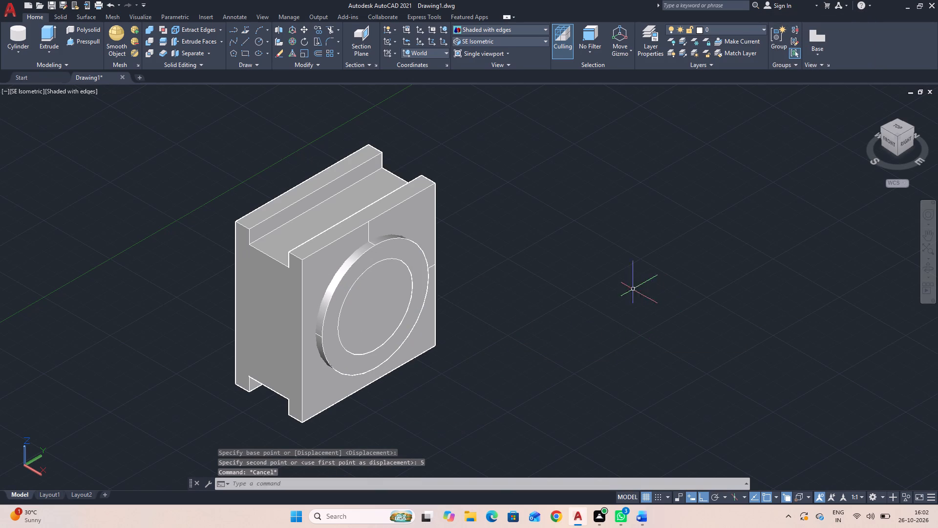
Subtract the inner 56-diameter cylinder from the slotted block and the radius 40 cylinder together.
text(su)
key(space)
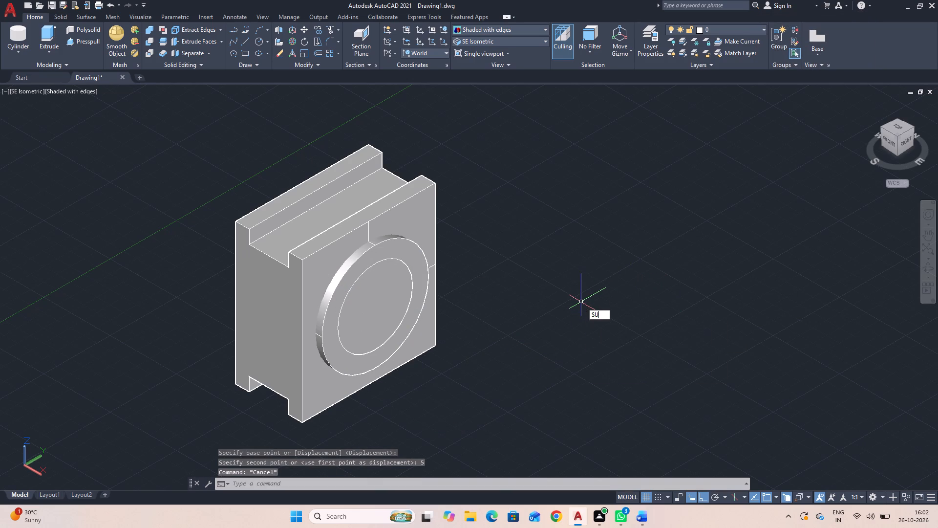
click(406, 208)
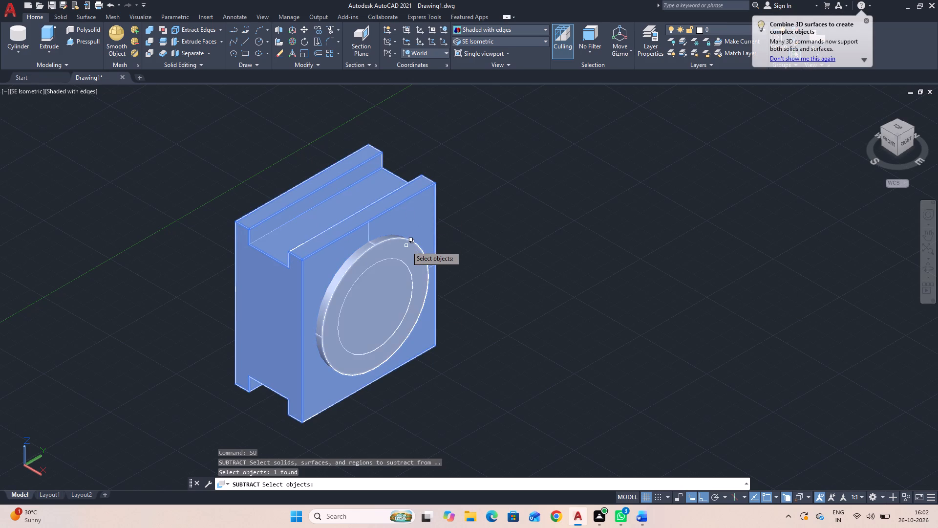
click(407, 246)
key(space)
key(space)
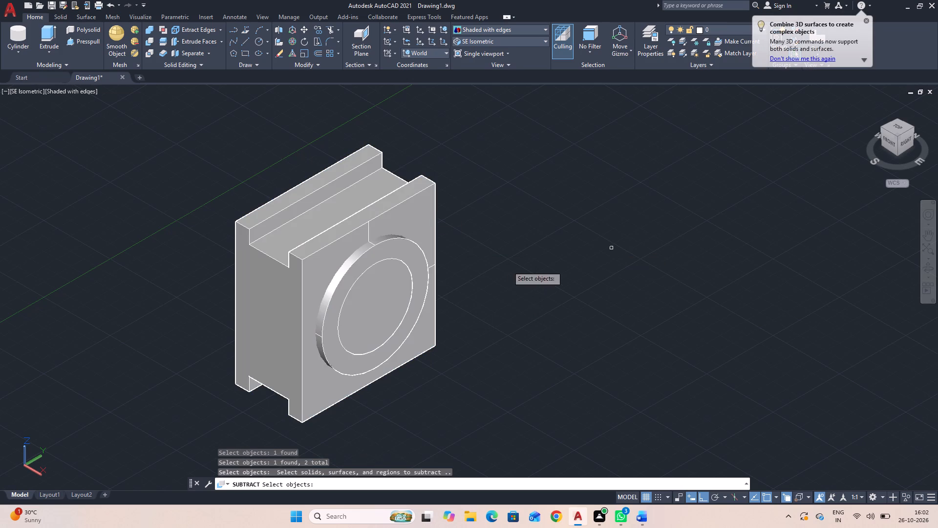
click(378, 313)
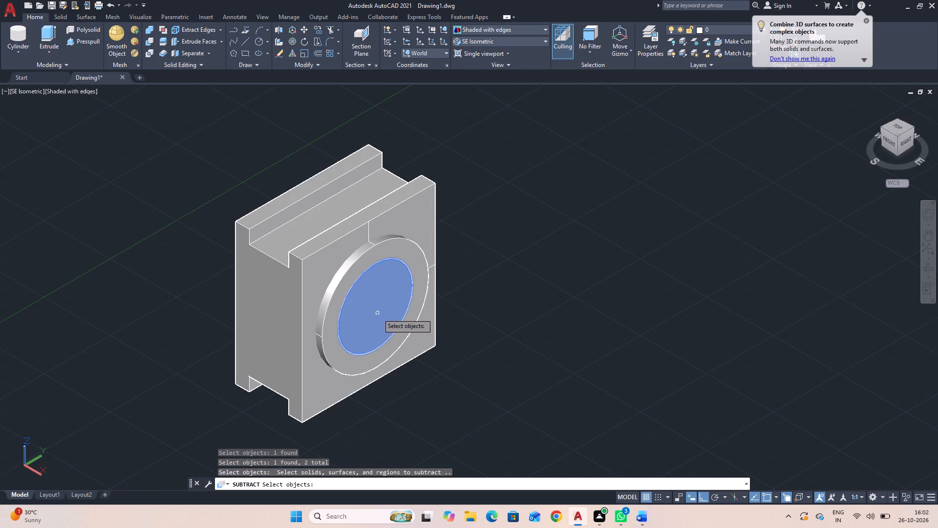
key(space)
key(space)
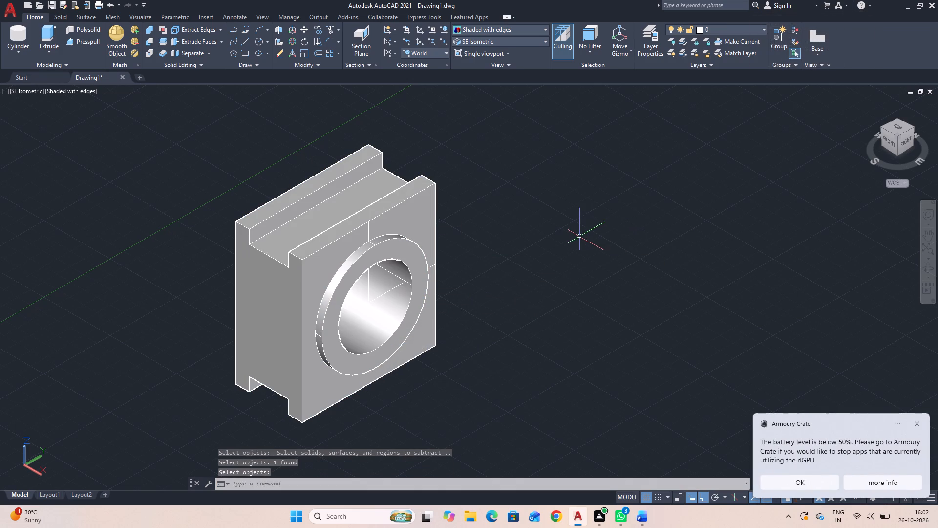
Delete the two locating lines left inside the bore.
key(Escape)
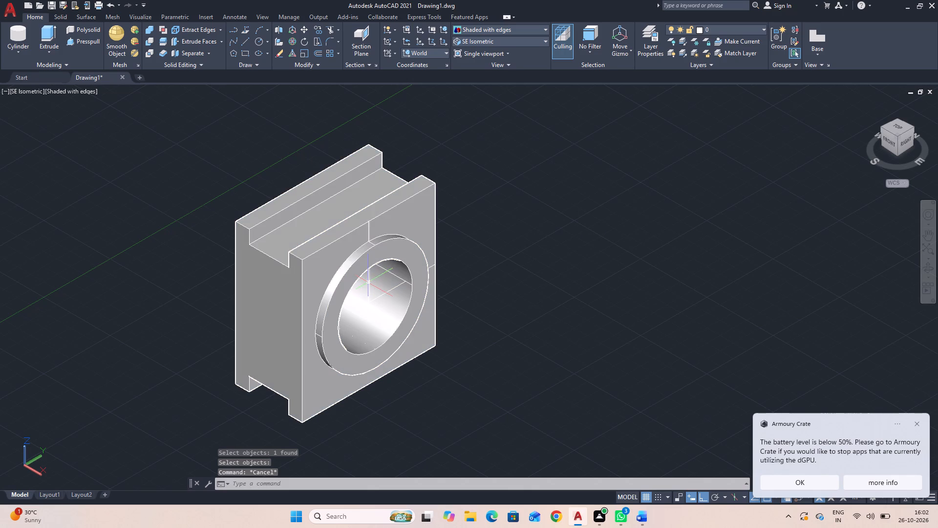
click(368, 282)
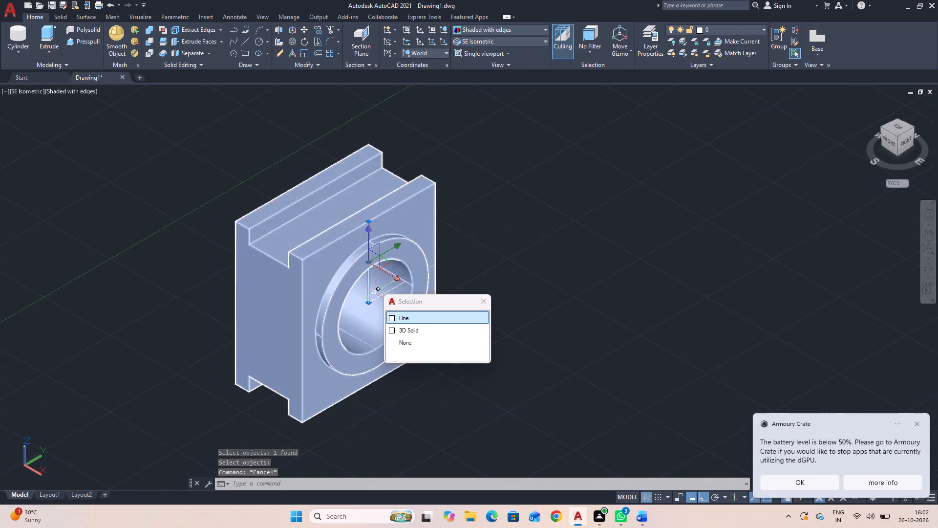
click(395, 288)
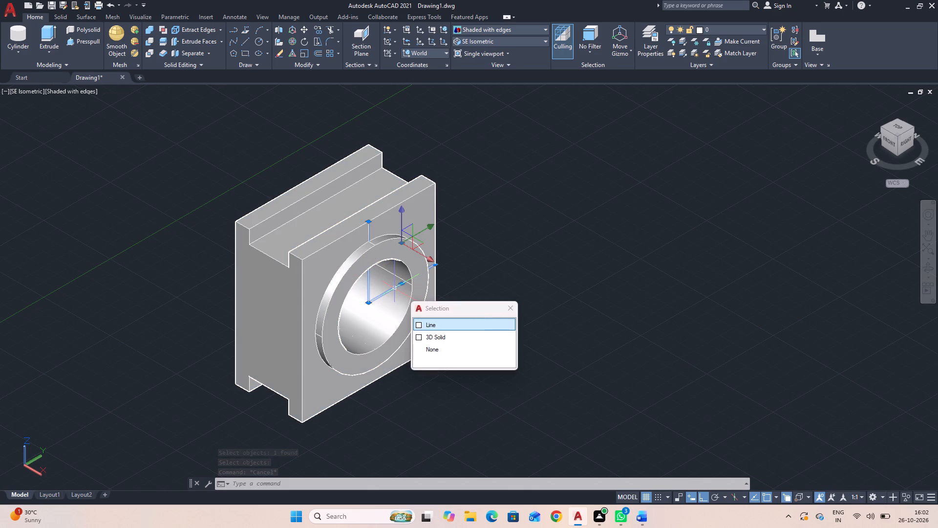
key(Delete)
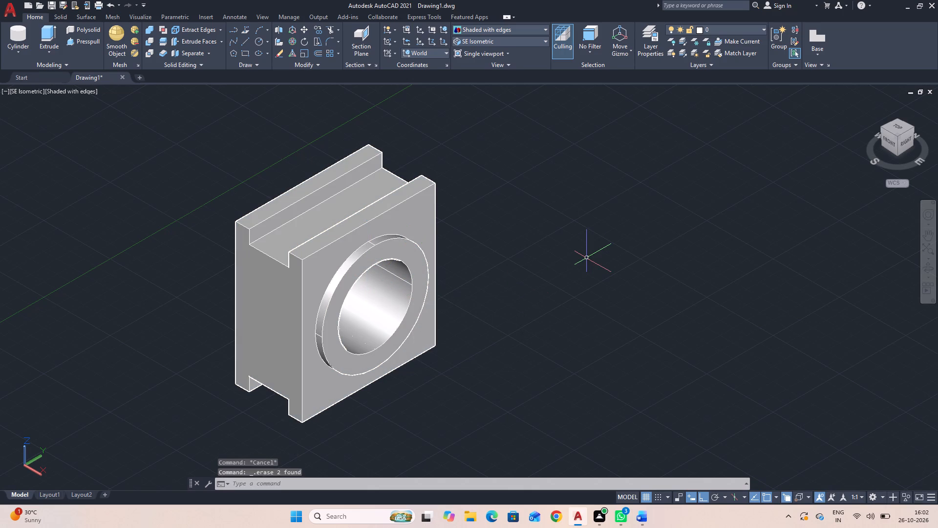
Orbit around the part to examine its slots, the boss on both side faces and the through bore.
click(931, 268)
drag(715, 302, 725, 315)
drag(601, 325, 619, 325)
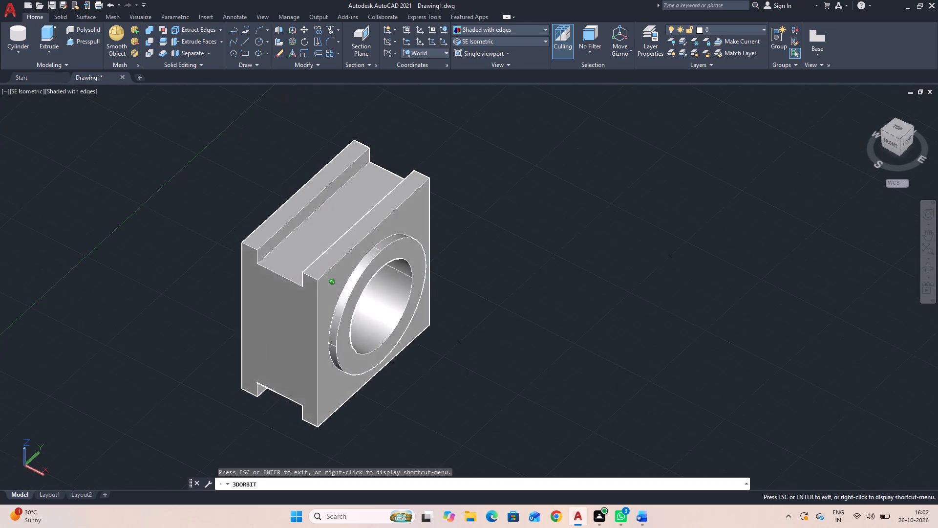
drag(619, 325, 694, 308)
drag(611, 330, 607, 355)
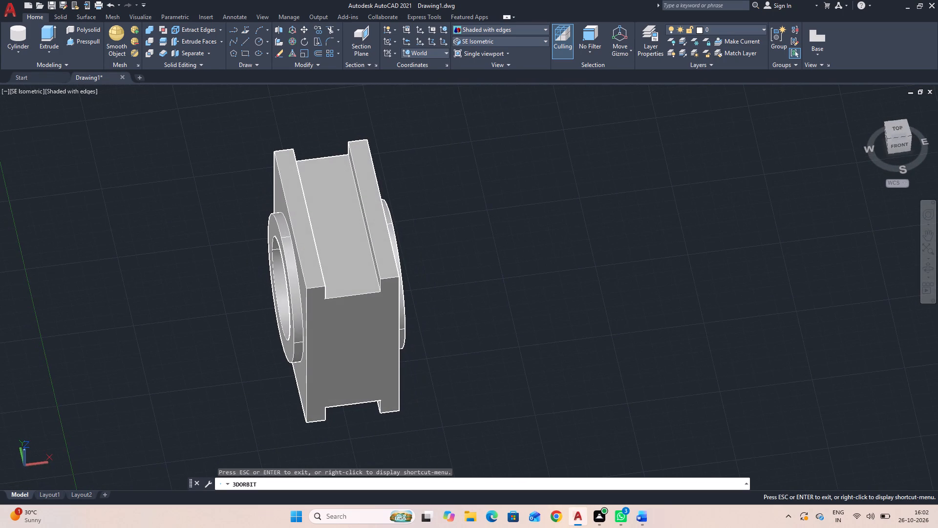
drag(618, 360, 595, 371)
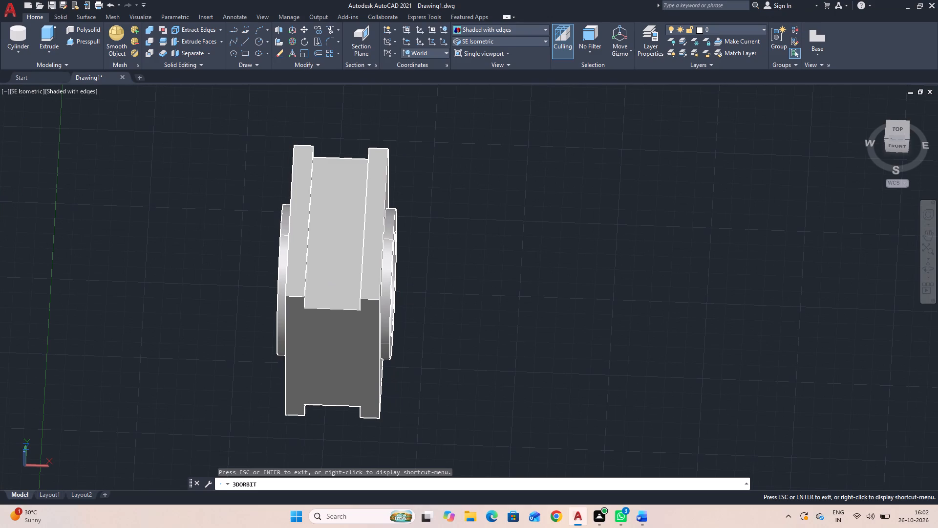
drag(522, 326, 421, 260)
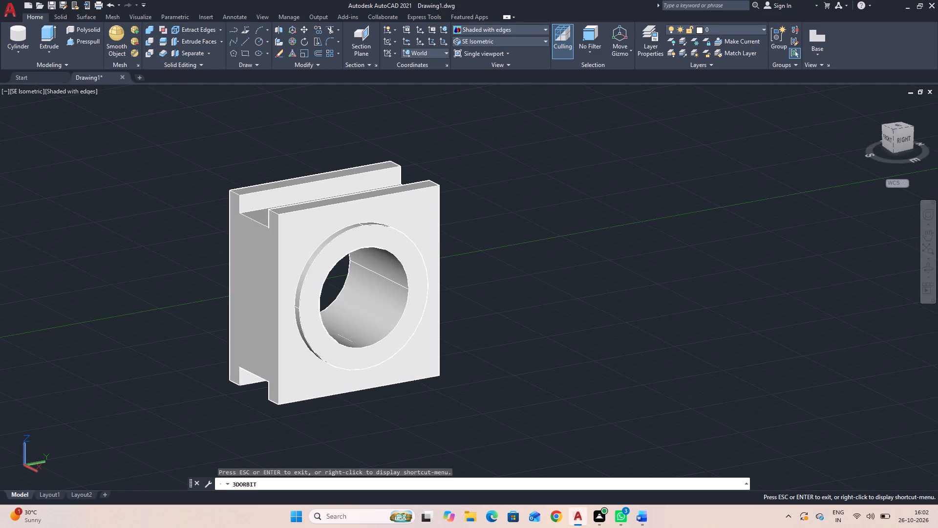
middle_drag(634, 301, 691, 334)
drag(642, 420, 687, 415)
drag(693, 411, 668, 416)
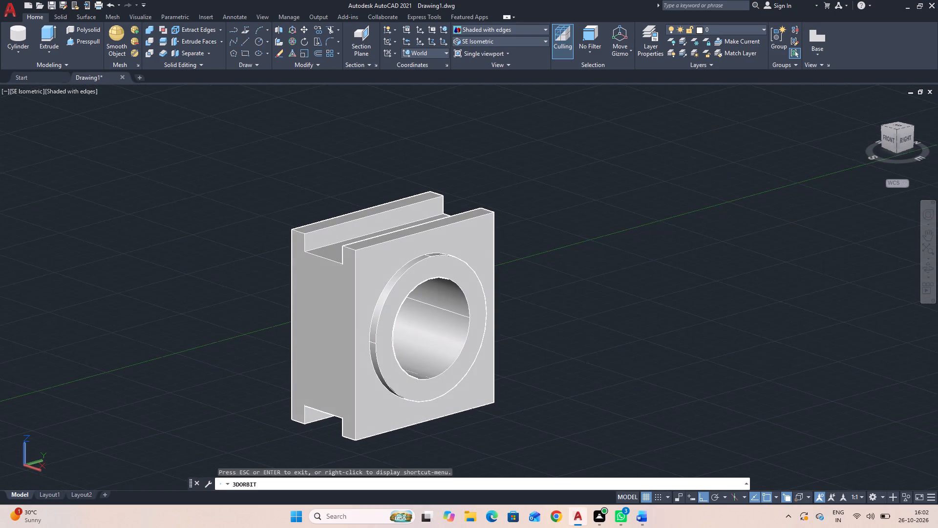
drag(658, 417, 657, 436)
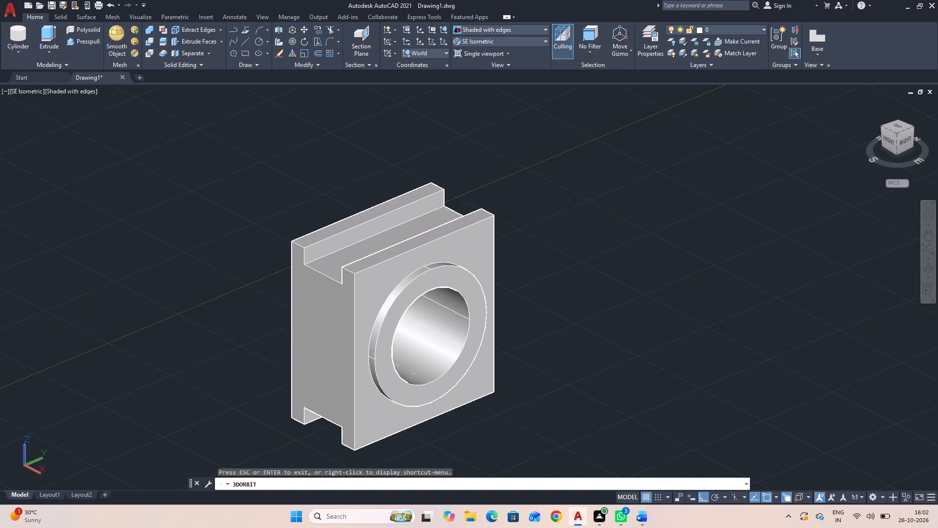
key(Escape)
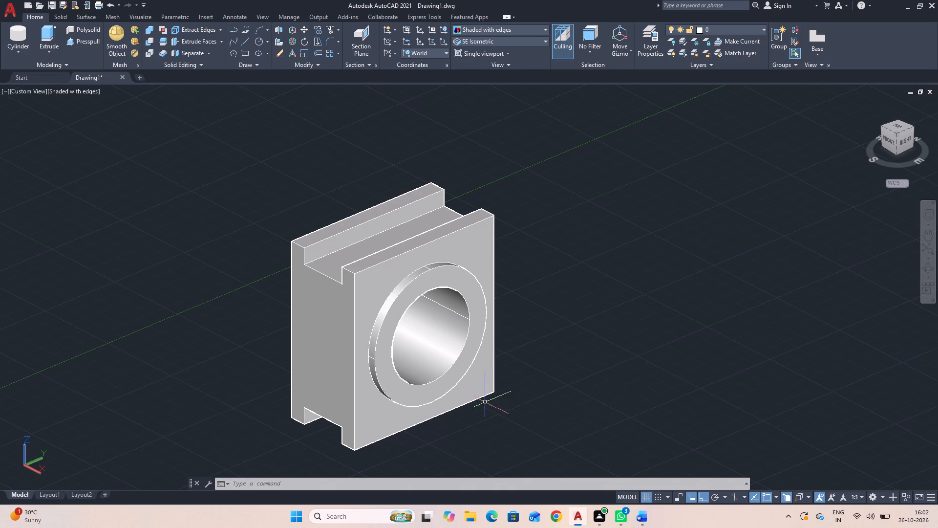
Draw lines from 22.5 above the front vertical edge's midpoint, about 32 along Y across the side face, 45 down and back to the edge.
text(l)
key(space)
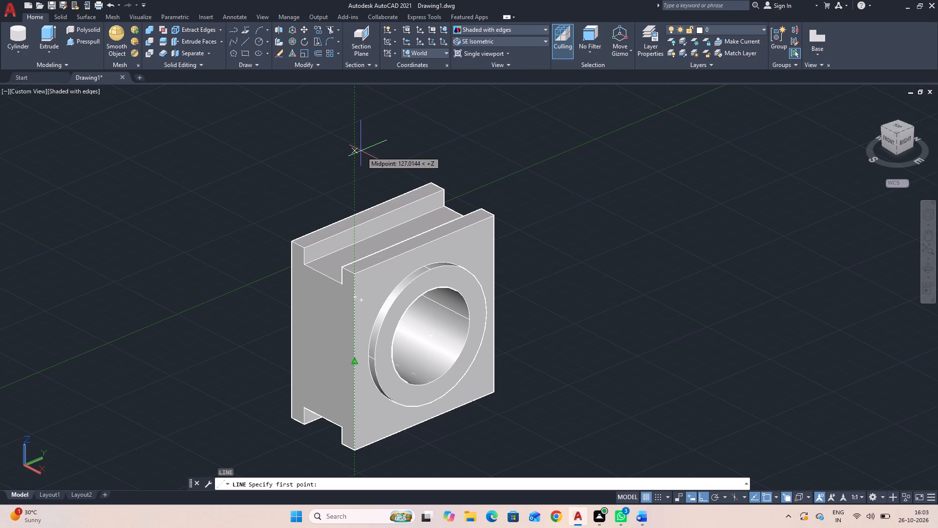
text(22.5)
key(Return)
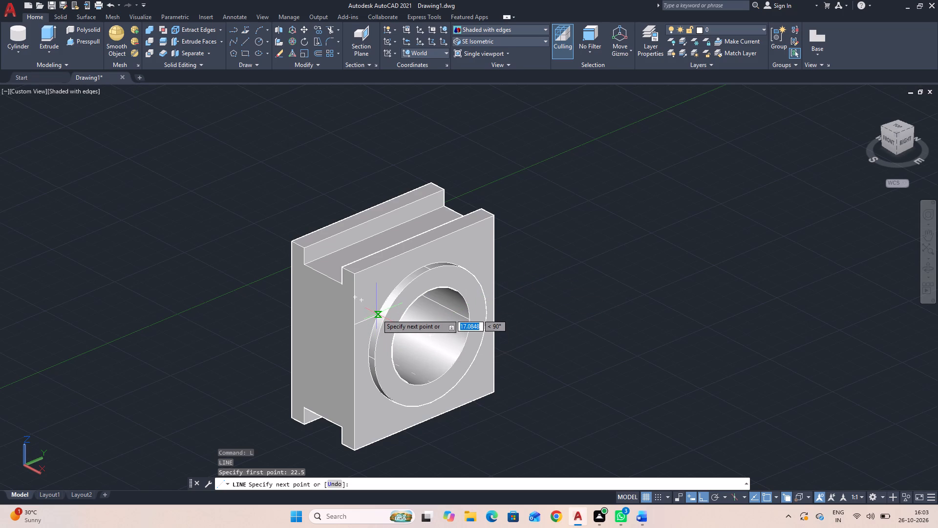
scroll(383, 313, up, 4)
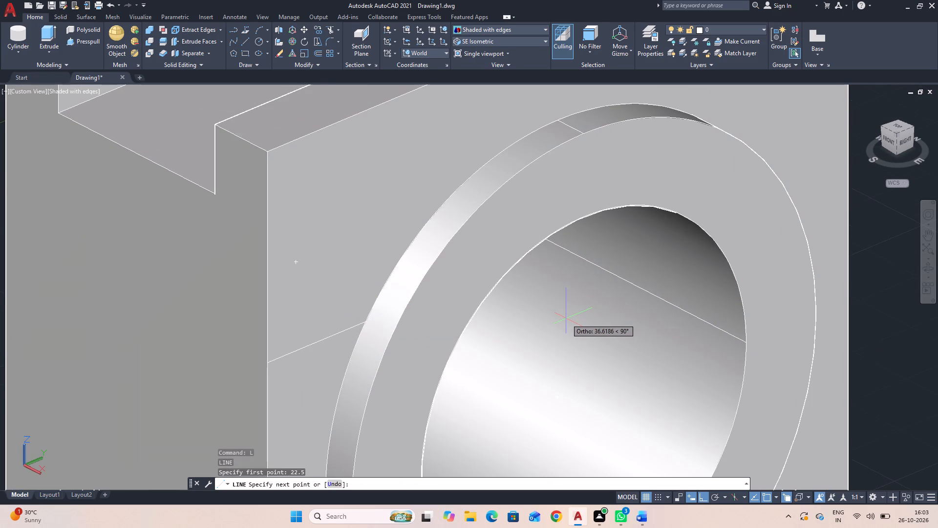
scroll(566, 319, down, 1)
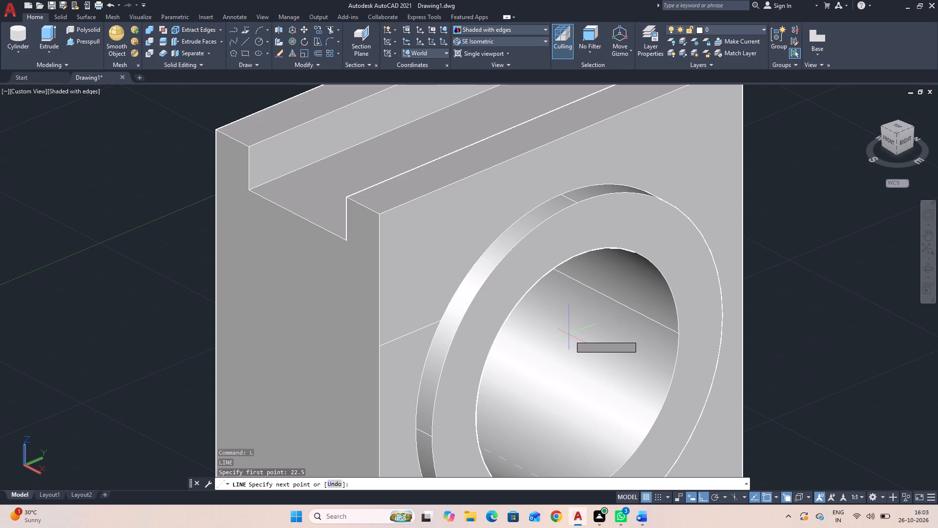
click(568, 334)
middle_drag(839, 356, 779, 142)
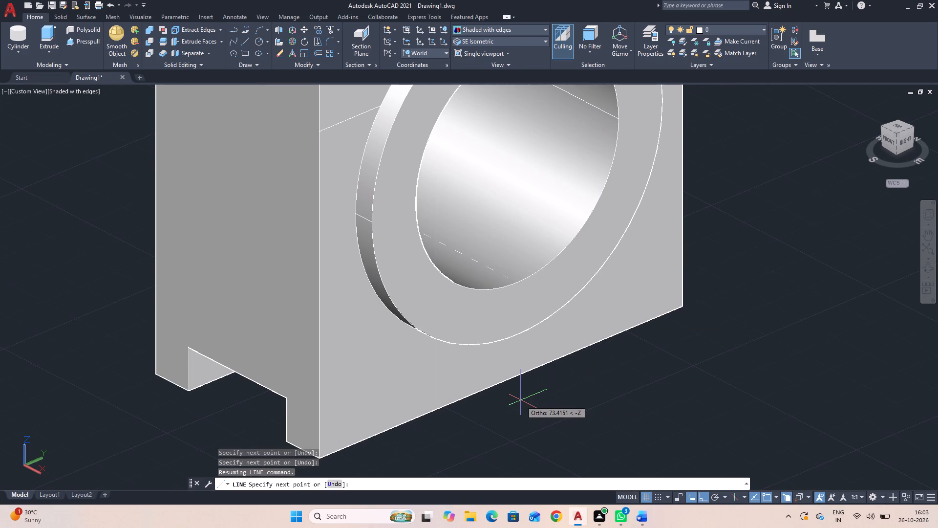
middle_drag(521, 401, 532, 414)
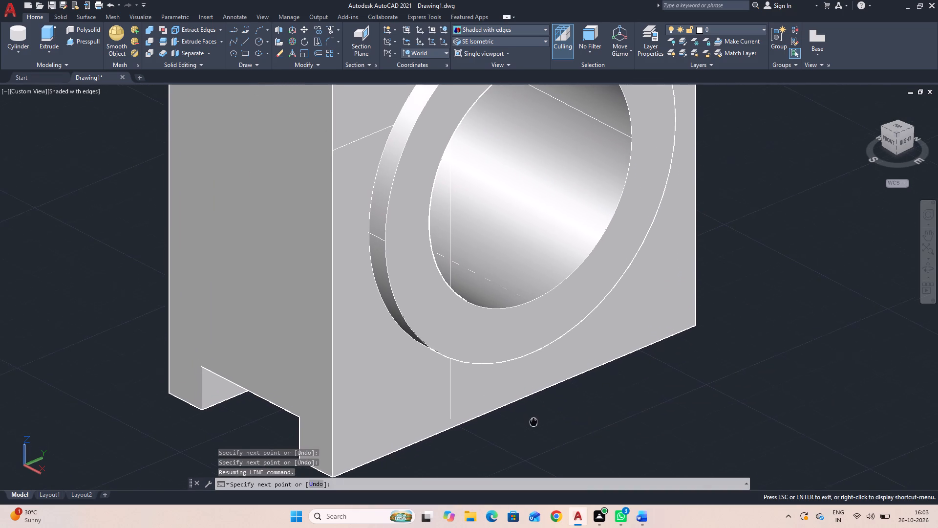
middle_drag(532, 414, 536, 394)
text(45)
key(Return)
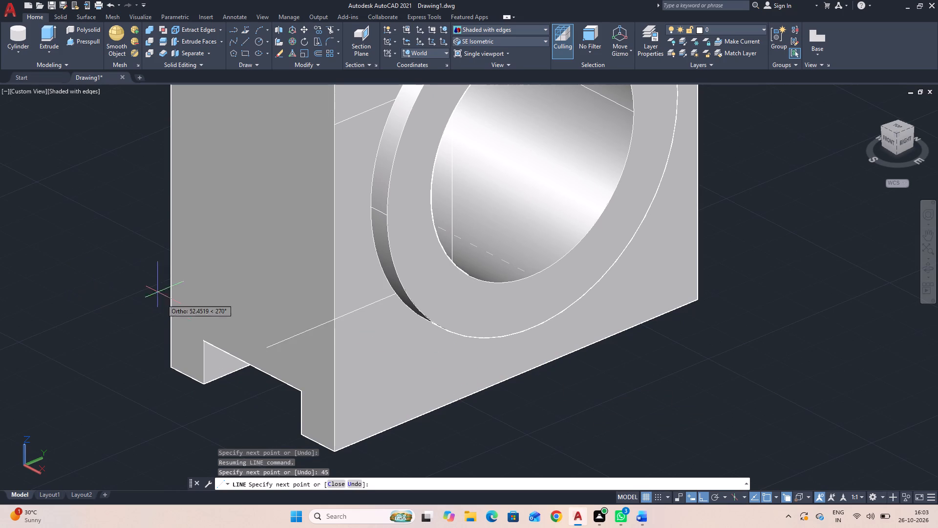
click(333, 321)
key(Escape)
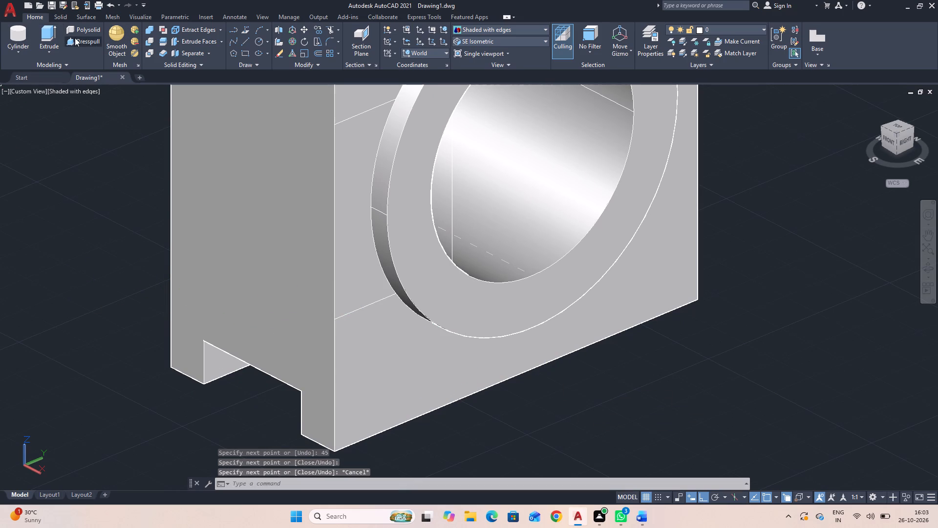
Presspull the area bounded by the lines, the front edge and the boss through the block's full thickness to cut it away.
click(78, 39)
click(350, 205)
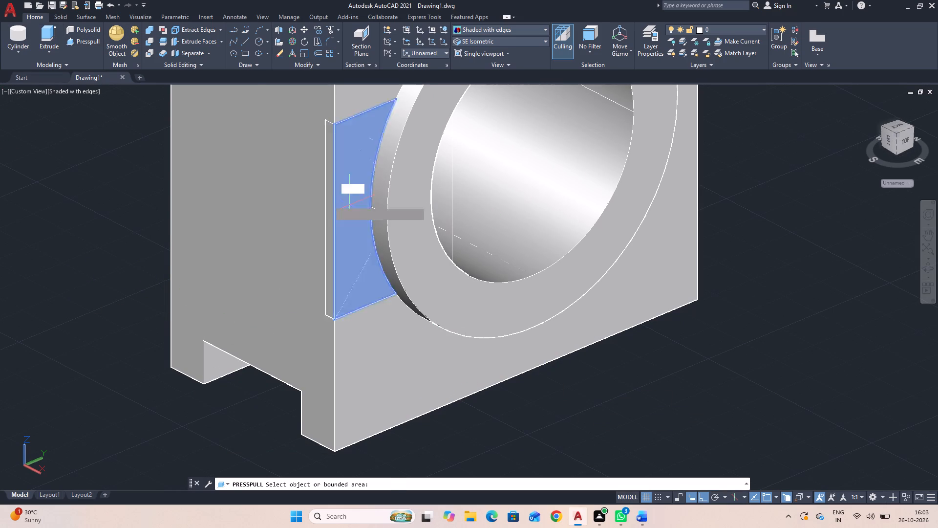
click(120, 173)
middle_drag(155, 170, 236, 208)
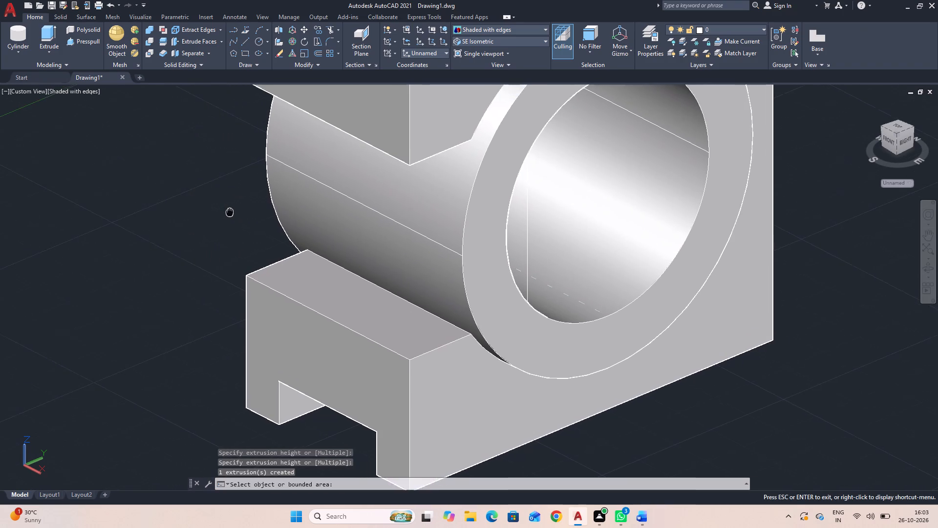
middle_drag(236, 208, 241, 205)
middle_drag(163, 198, 181, 215)
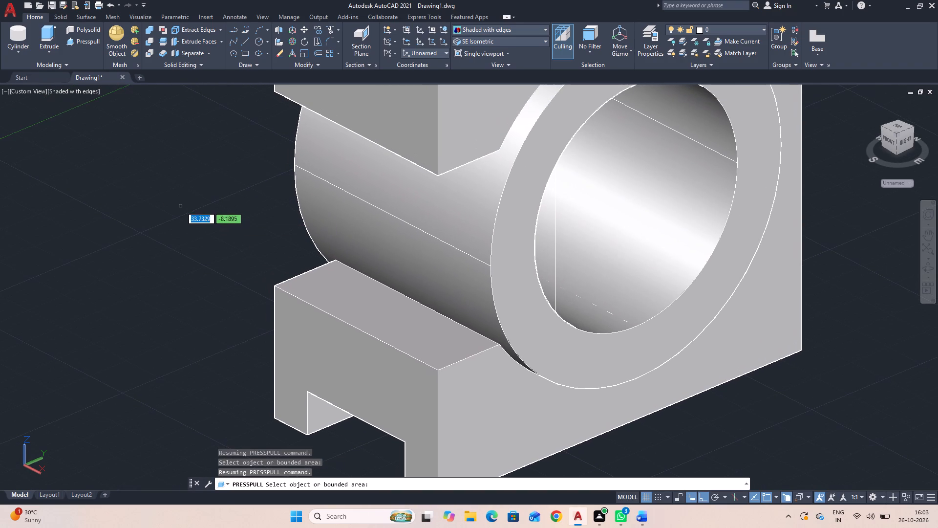
scroll(179, 206, down, 2)
middle_drag(158, 194, 184, 233)
scroll(158, 194, up, 1)
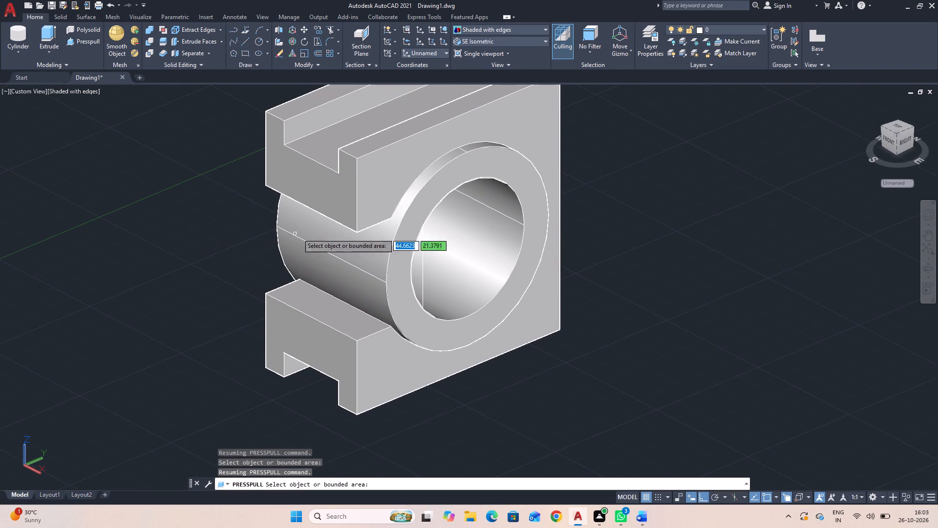
key(Escape)
Delete the leftover vertical line in the bore and the line along the cutout's upper edge.
click(424, 268)
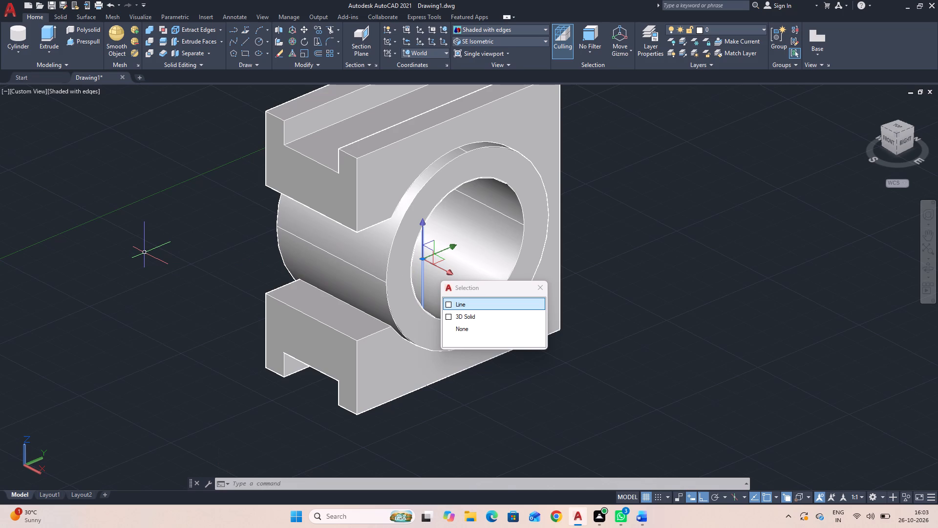
key(Delete)
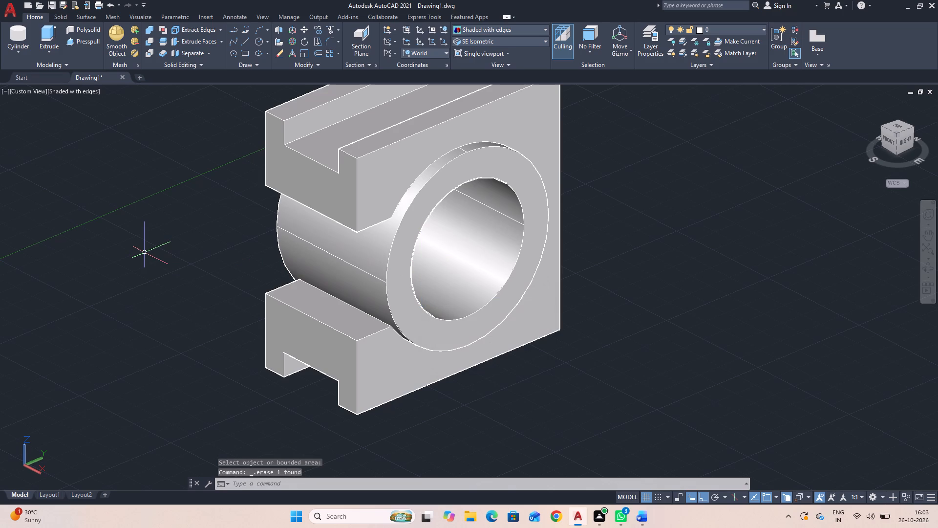
click(378, 224)
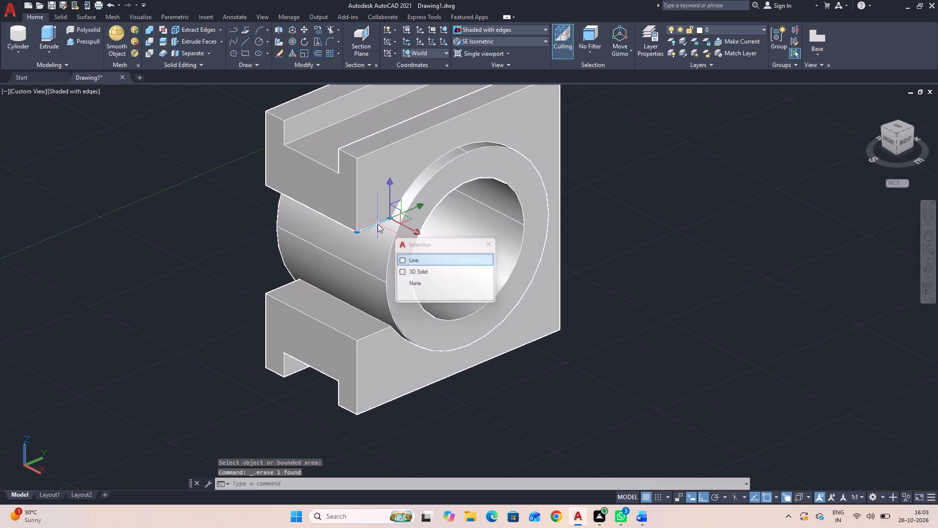
key(Delete)
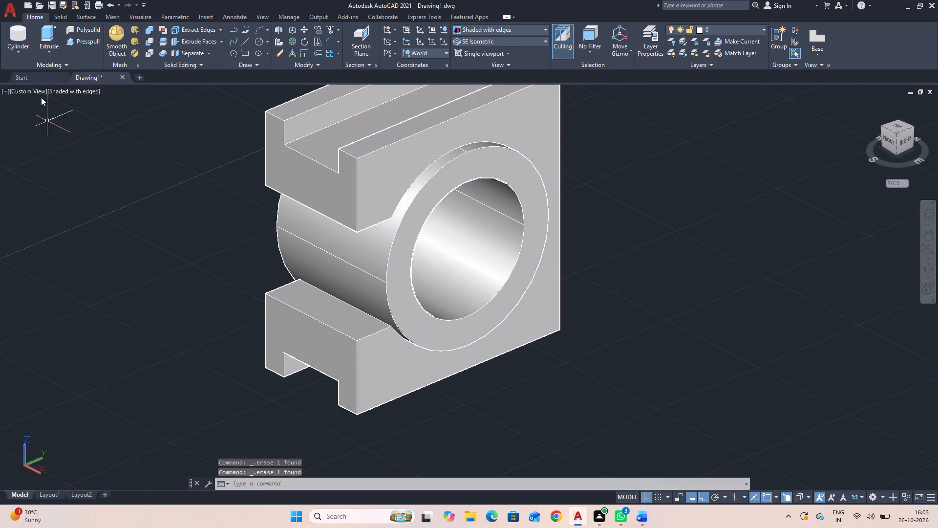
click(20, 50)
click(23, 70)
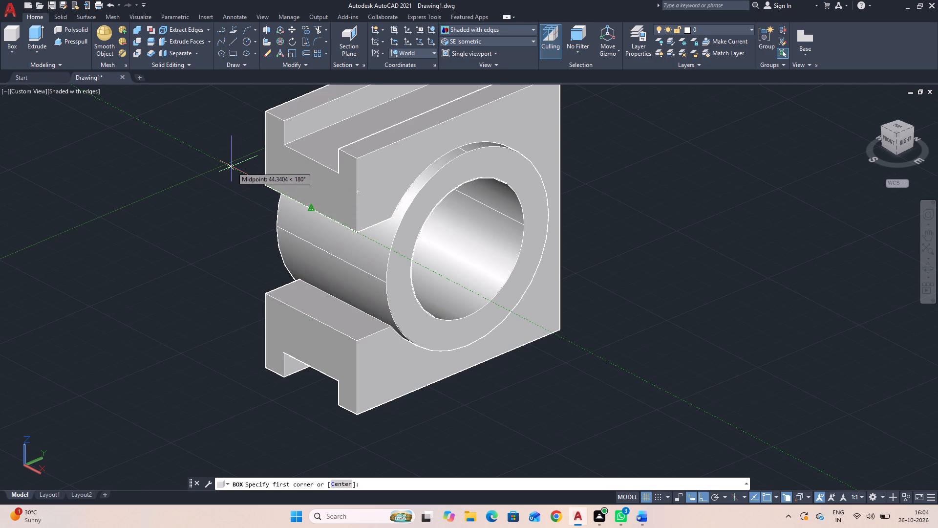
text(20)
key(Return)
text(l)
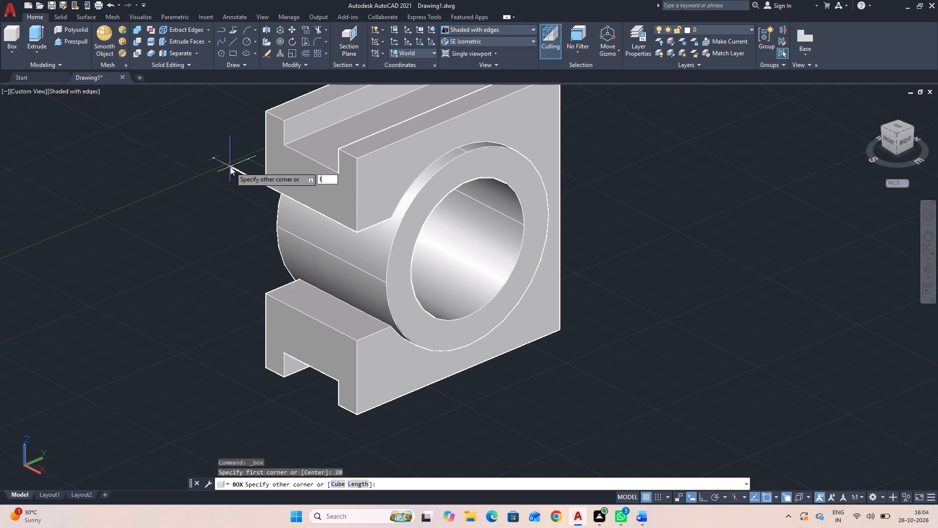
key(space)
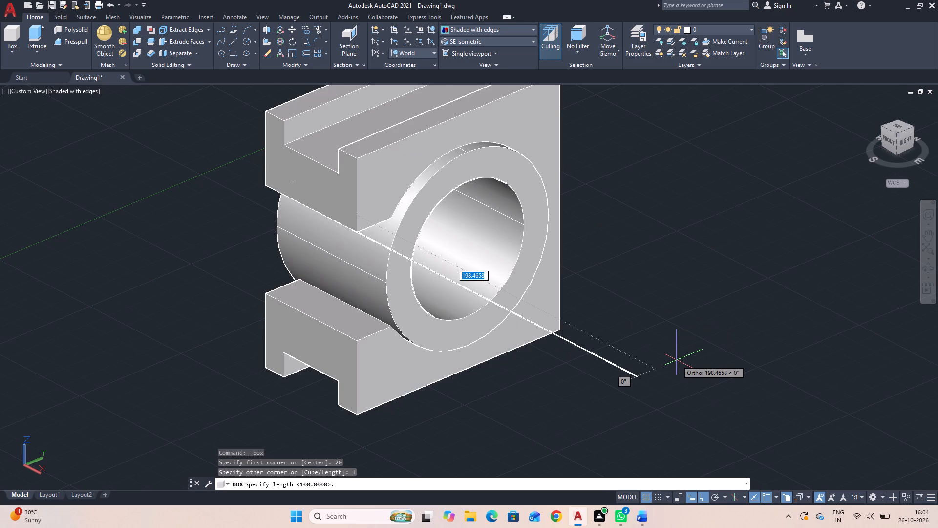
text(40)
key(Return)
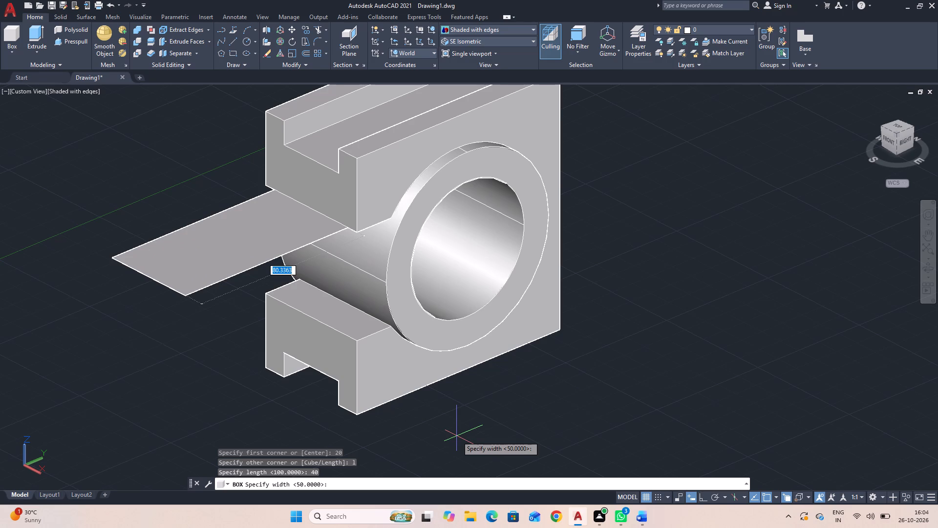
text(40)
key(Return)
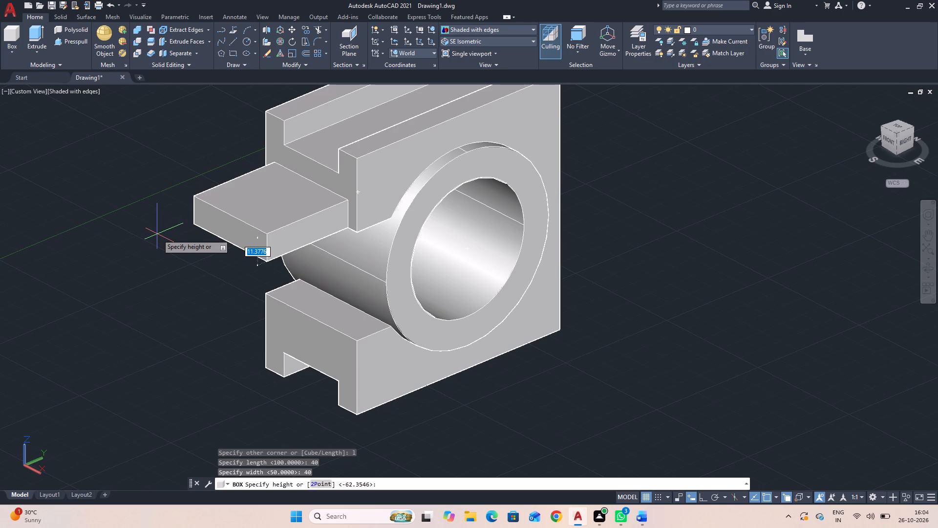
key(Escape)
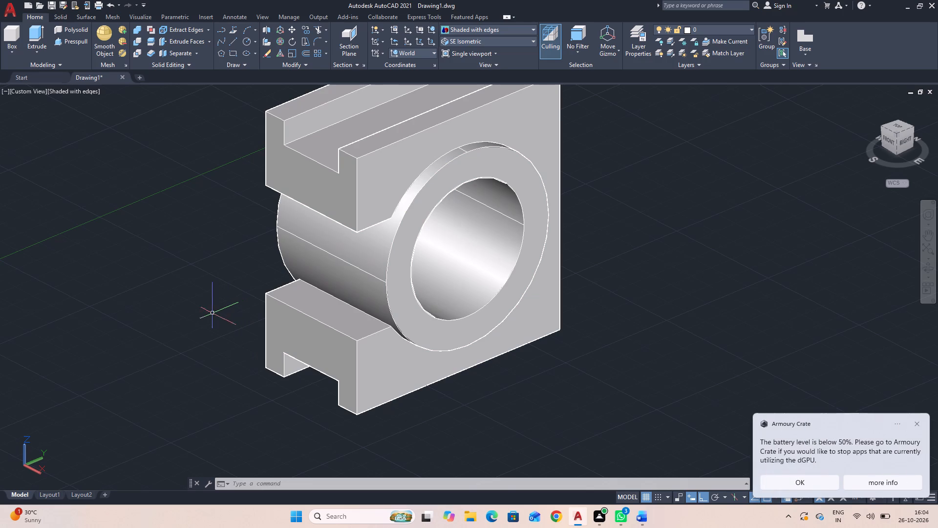
Dismiss the battery-level notification.
click(918, 427)
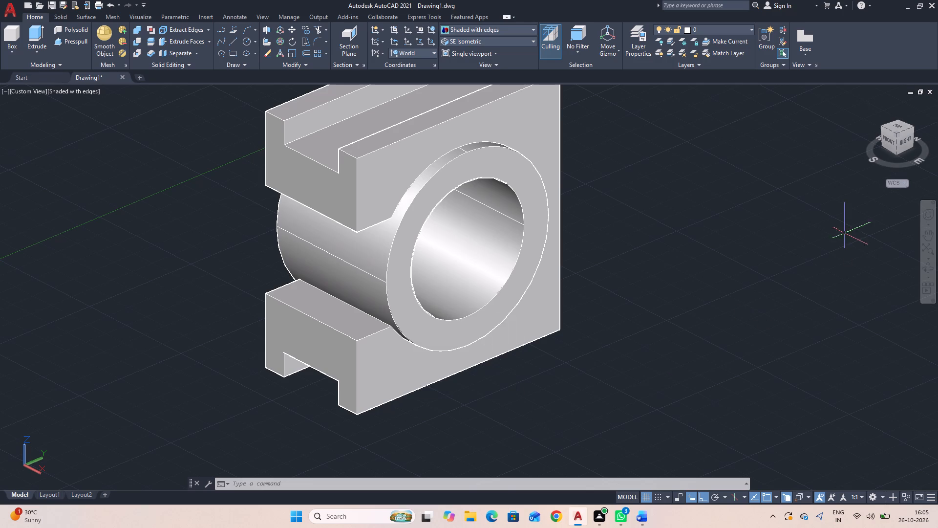
Create a separate box 40 long, 40 wide and 70 high in the empty space beside the bored block.
middle_drag(640, 273, 650, 285)
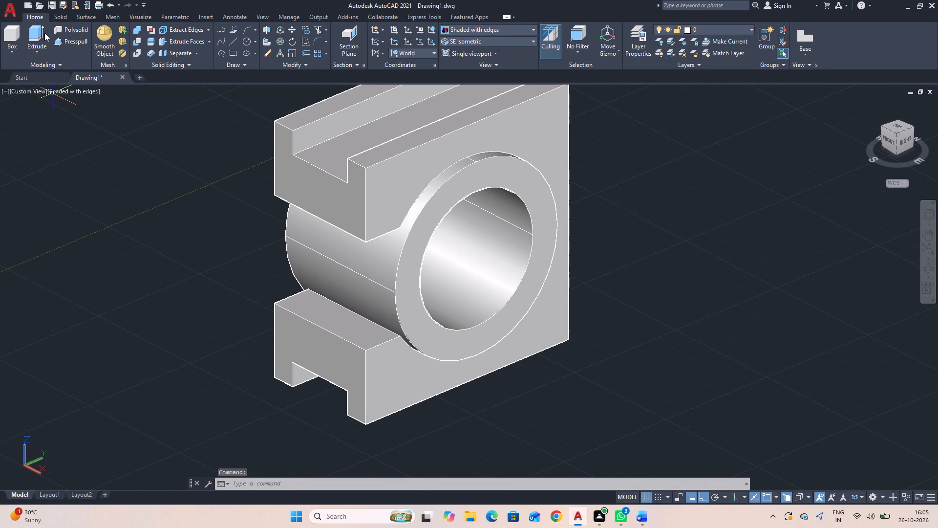
click(14, 34)
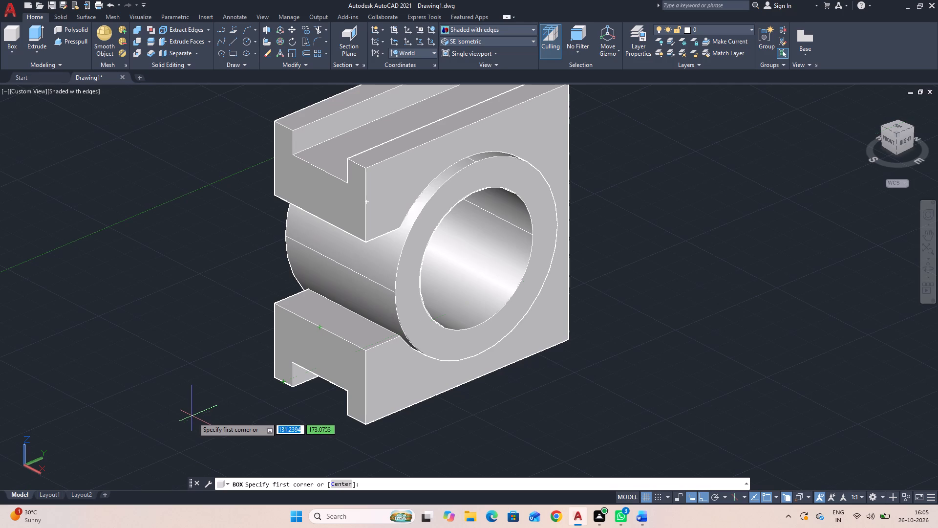
middle_drag(493, 434, 408, 368)
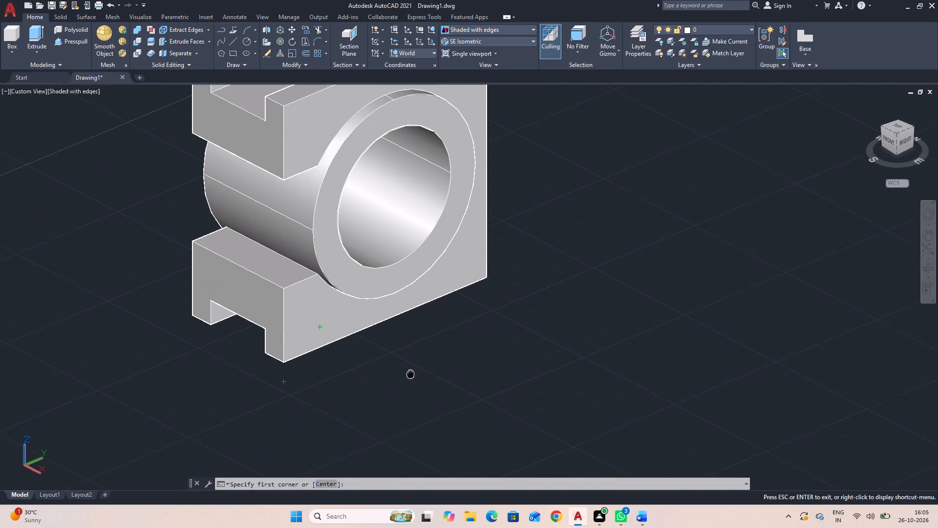
middle_drag(408, 368, 359, 329)
middle_drag(368, 312, 373, 333)
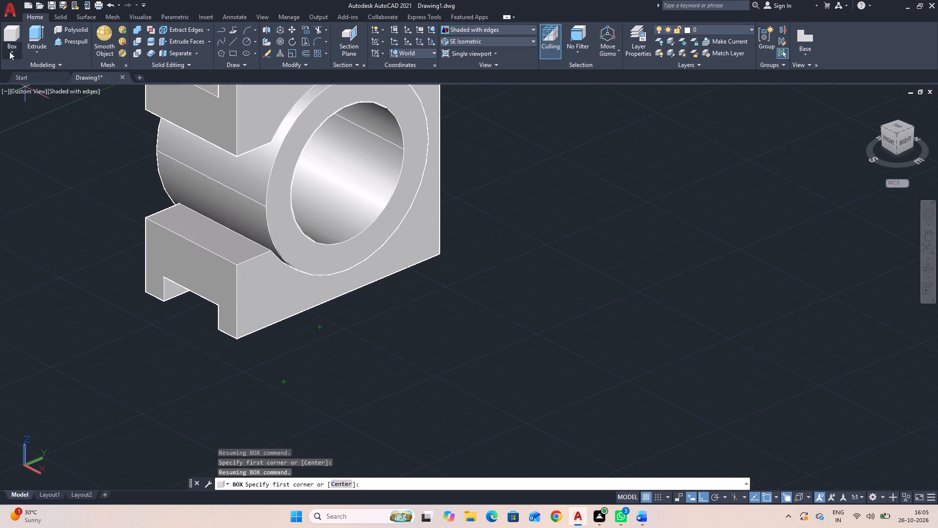
click(8, 32)
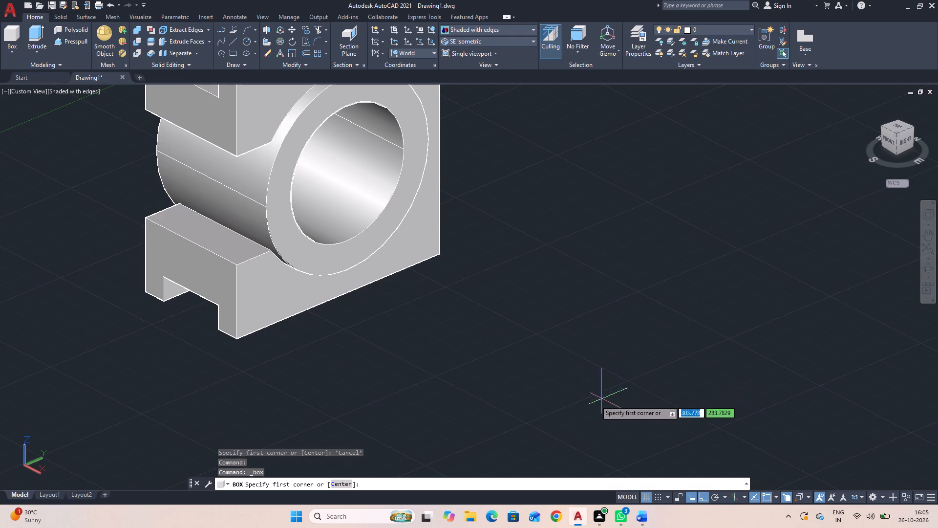
click(561, 380)
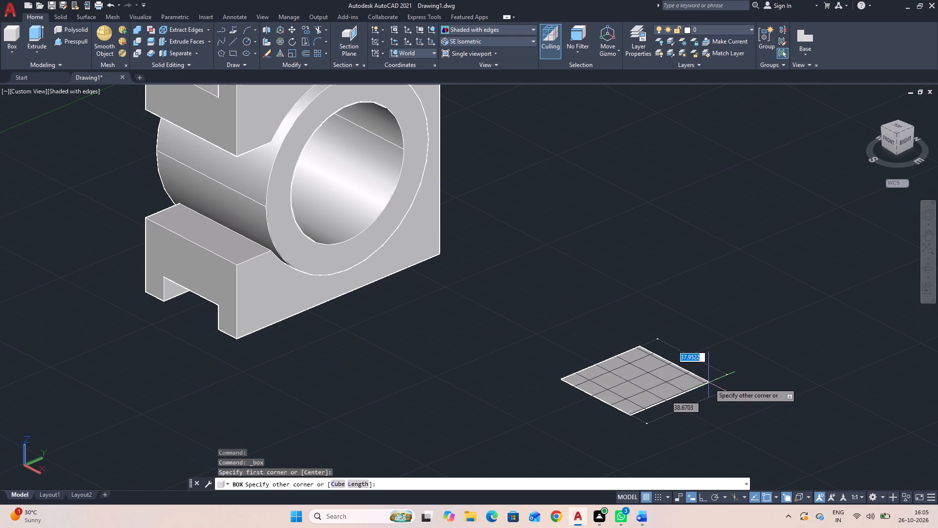
text(l)
key(space)
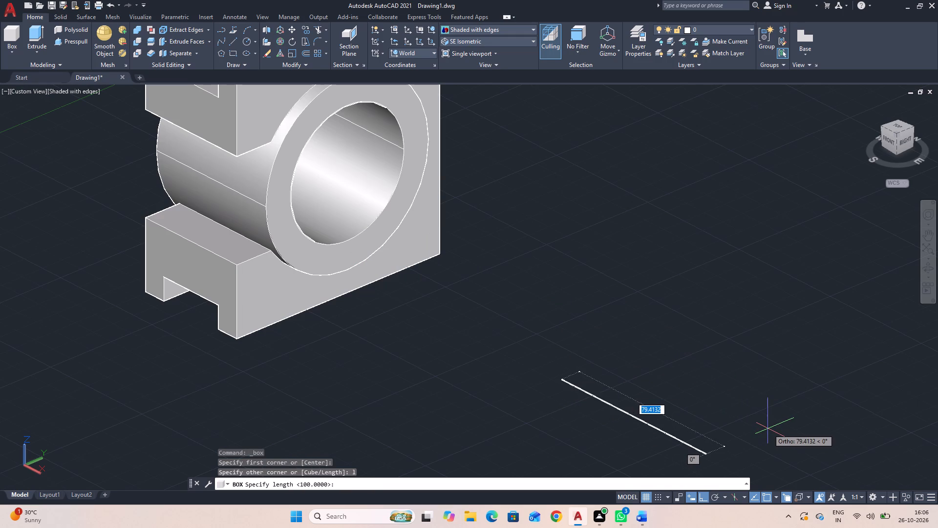
text(40)
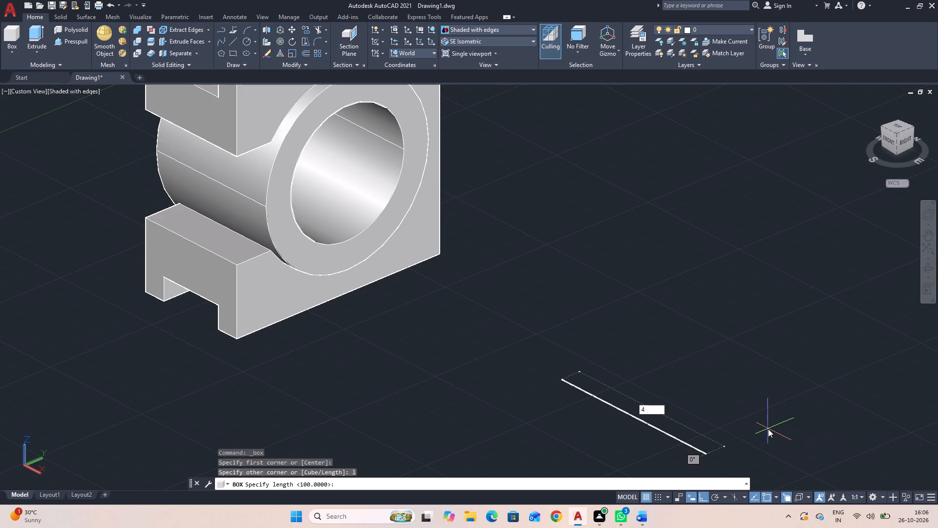
key(Return)
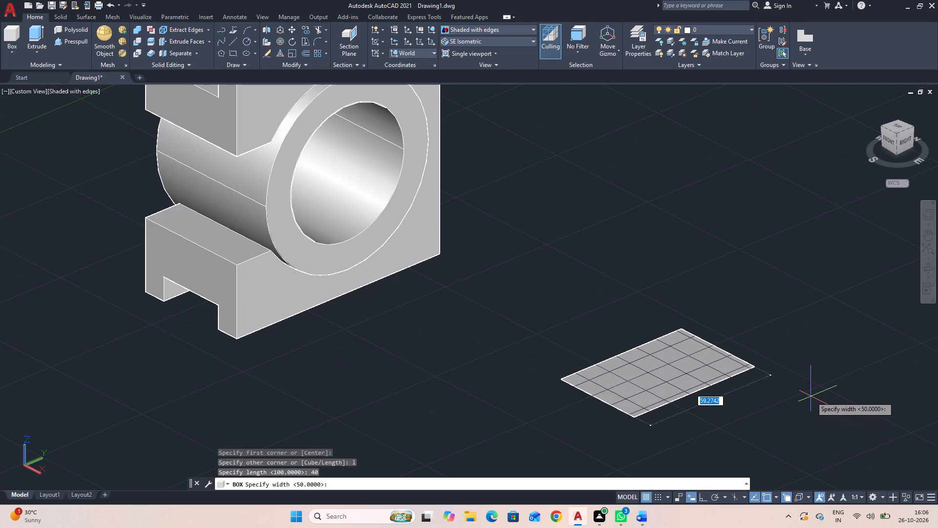
text(40)
key(Return)
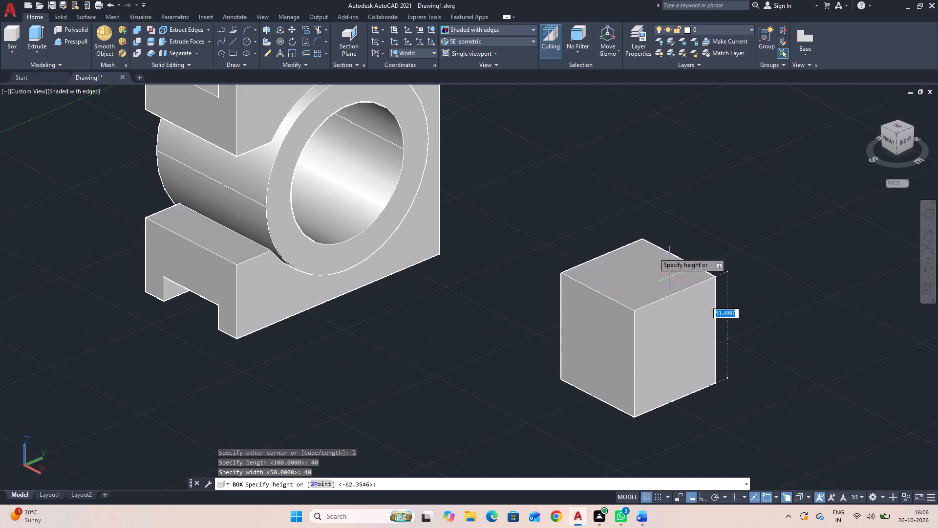
text(70)
key(Return)
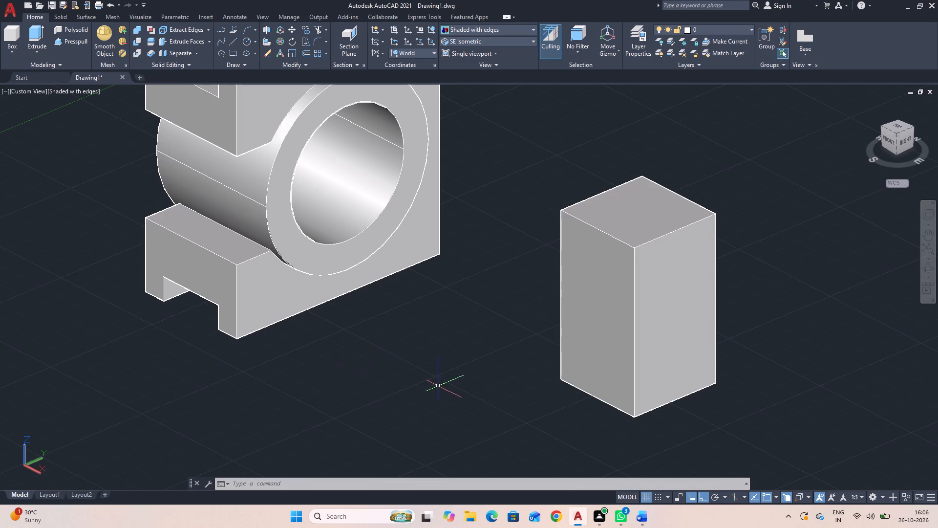
Draw a vertical line about 35 long from the midpoint of the new box's top front edge down to the face's centre.
click(15, 52)
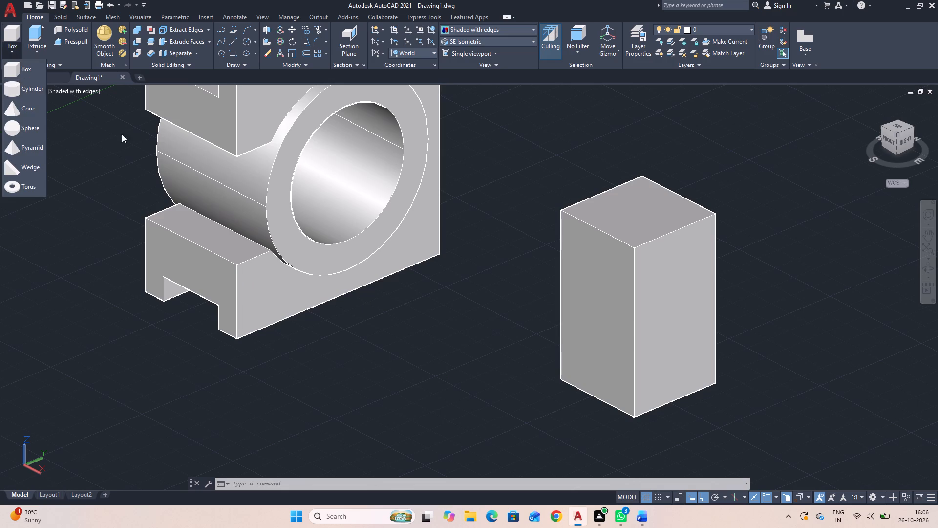
key(Escape)
text(l)
key(space)
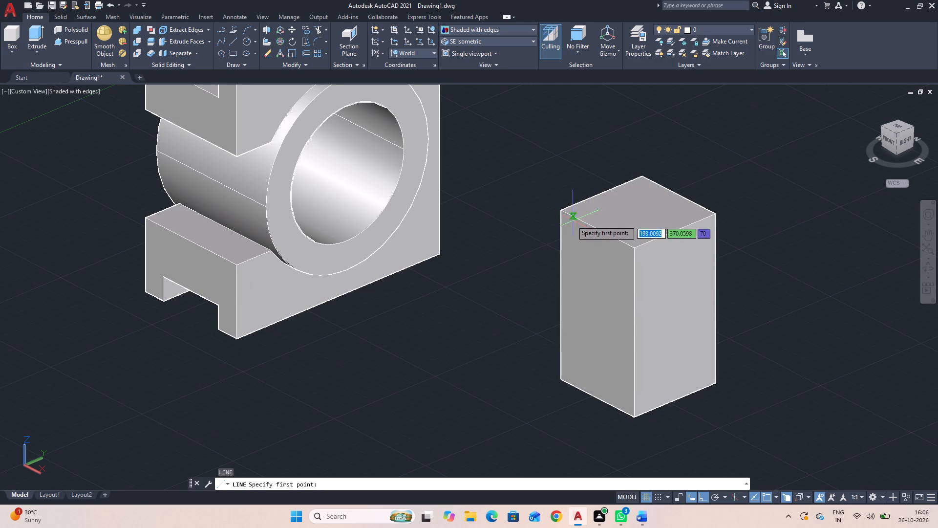
click(598, 229)
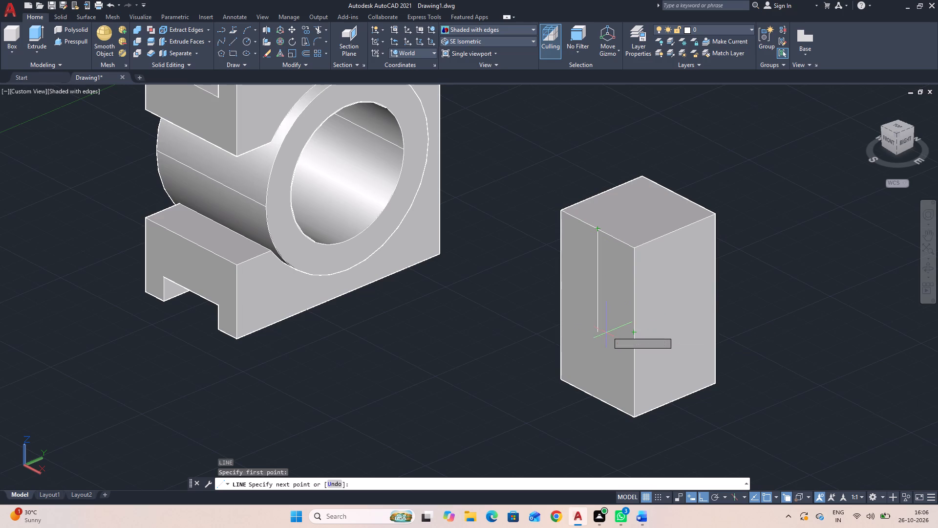
click(595, 317)
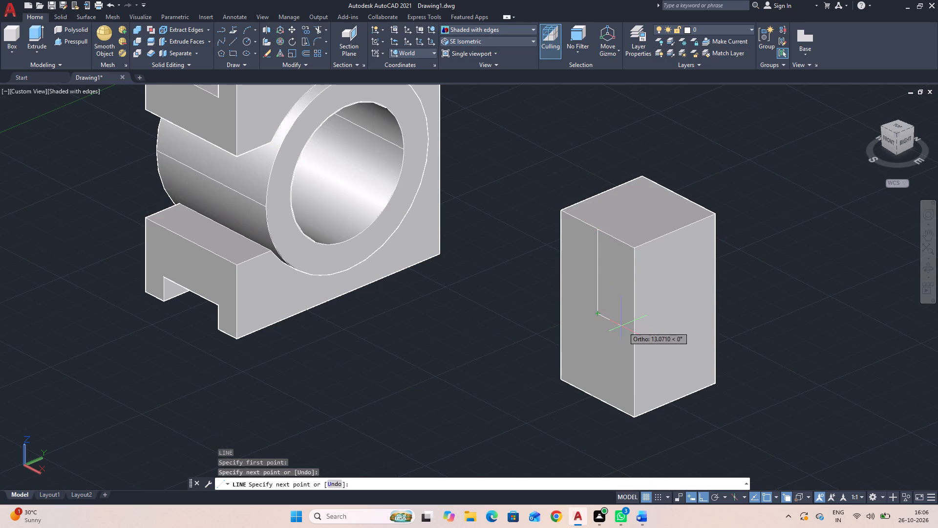
key(Escape)
Create a 56-diameter cylinder centred on the line's lower end, with its axis running 20 along Y into the box.
click(18, 48)
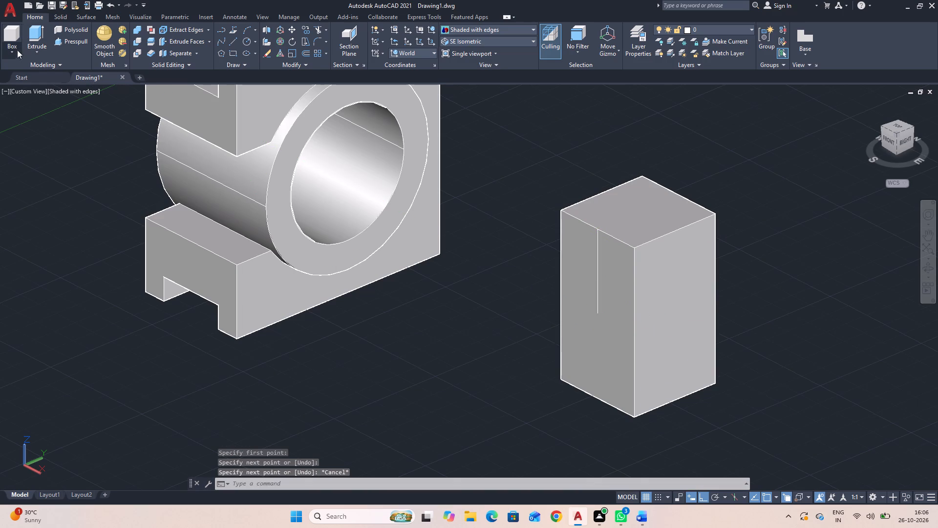
click(23, 89)
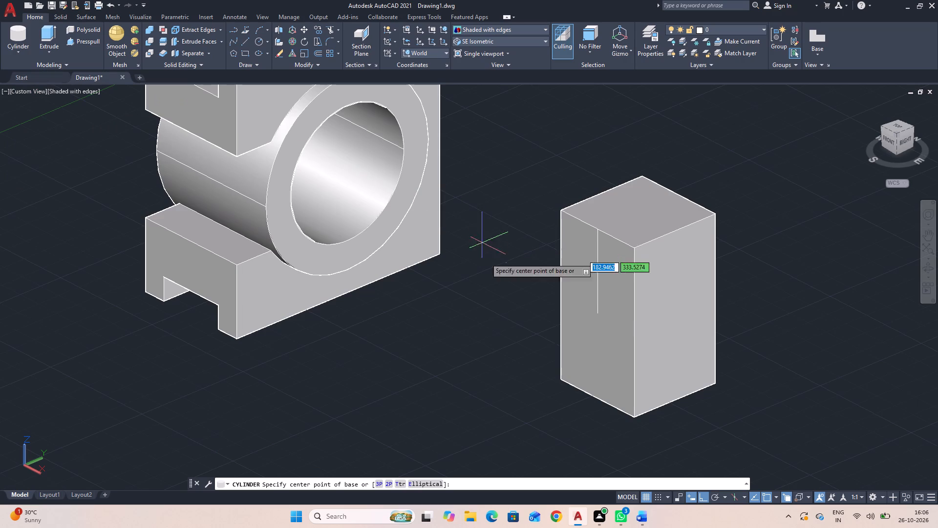
click(597, 315)
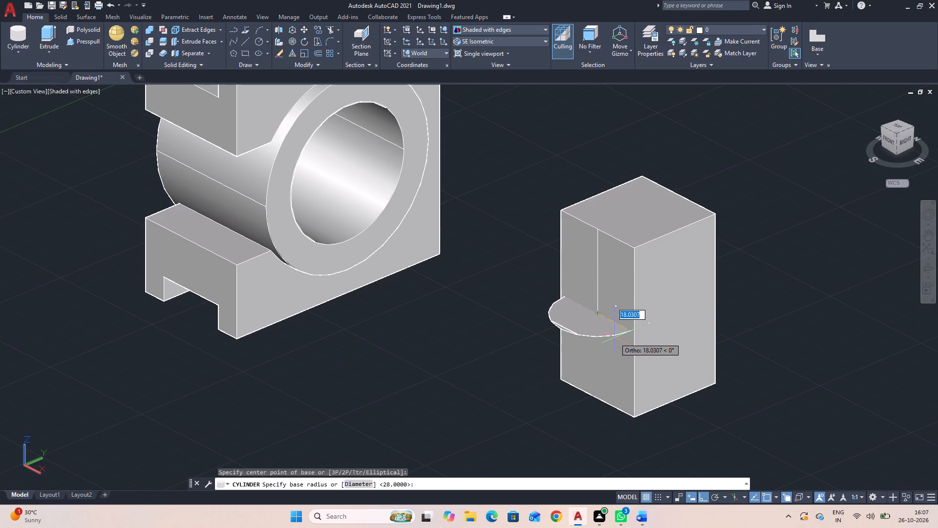
text(d)
key(space)
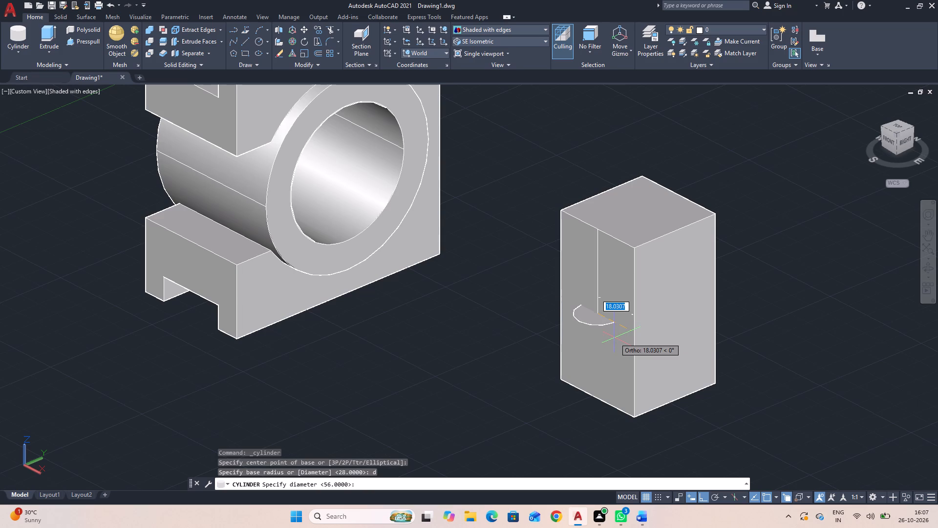
text(56)
key(Return)
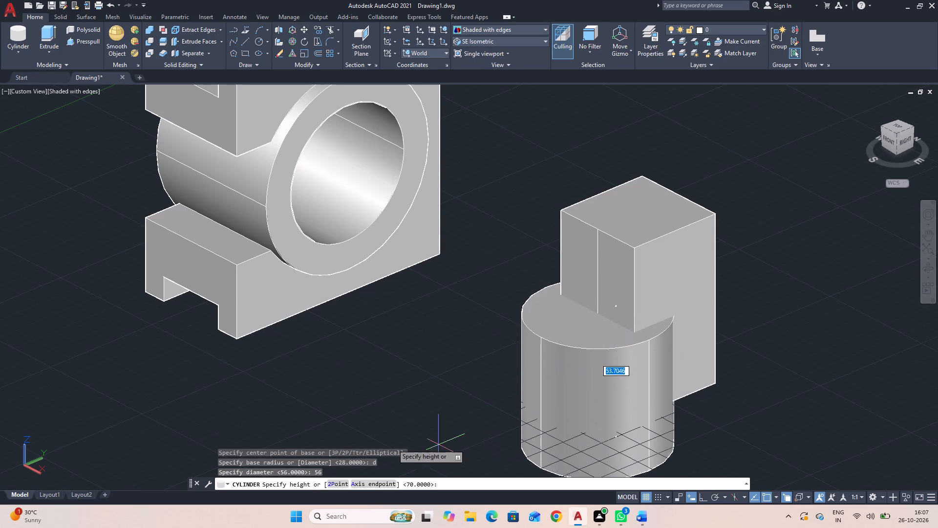
click(375, 483)
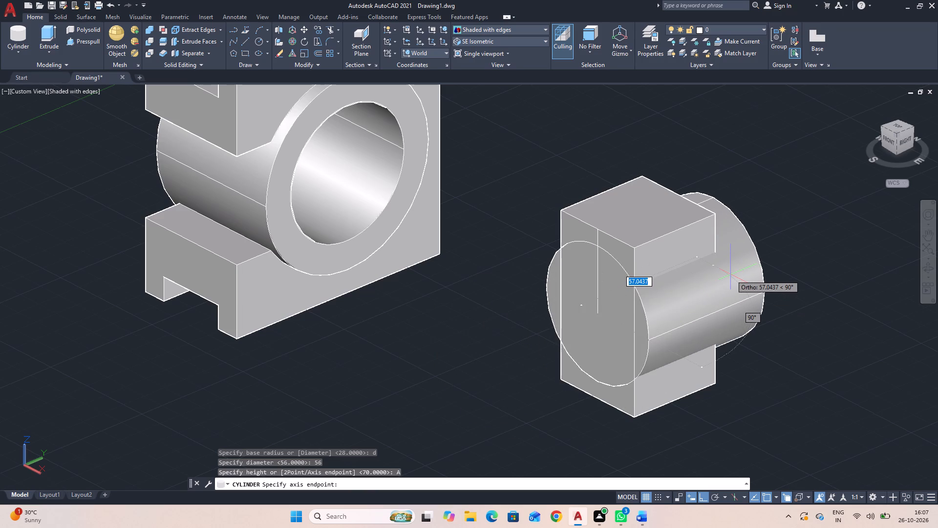
text(20)
key(Return)
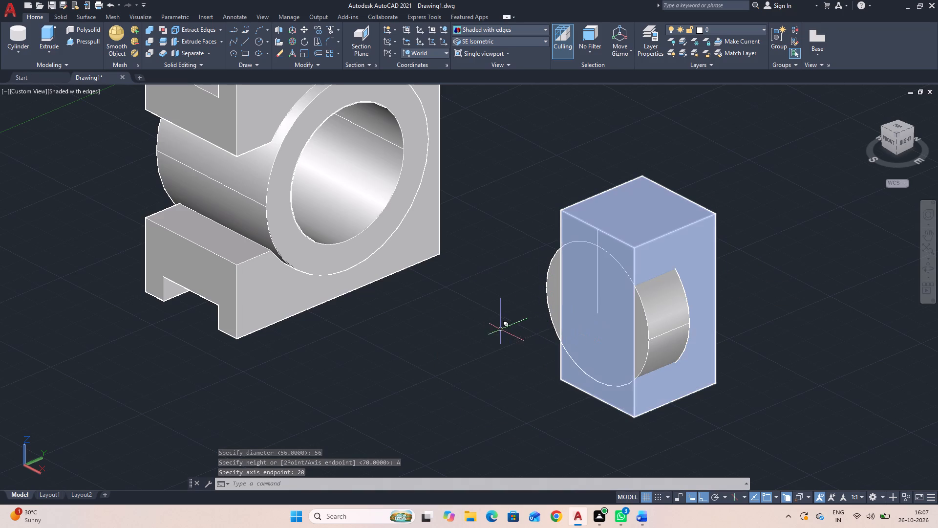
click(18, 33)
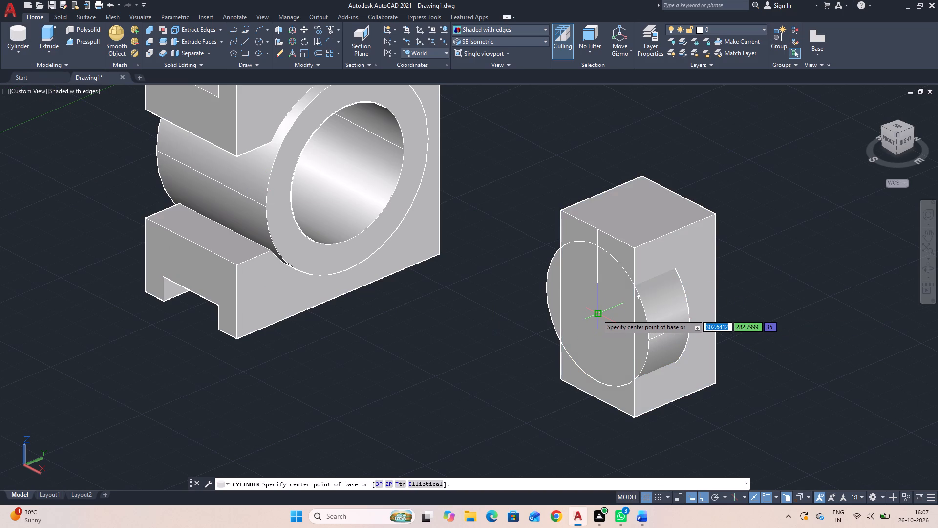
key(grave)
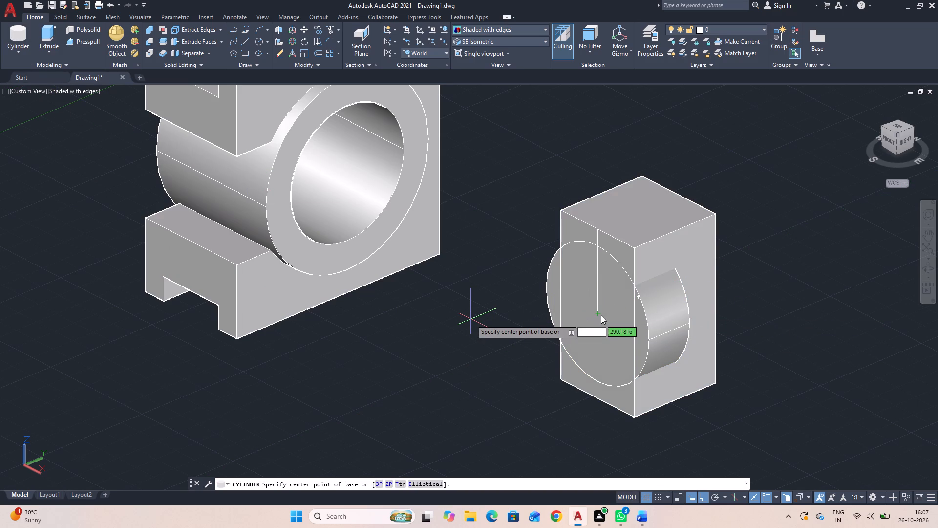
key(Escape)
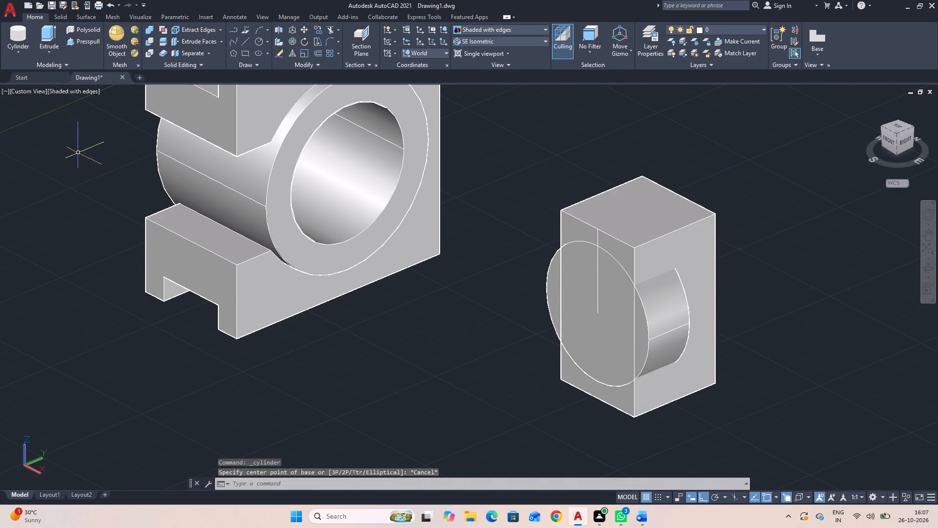
Create a concentric 28-diameter cylinder at the same centre, with its axis running 20 along Y into the box.
click(15, 33)
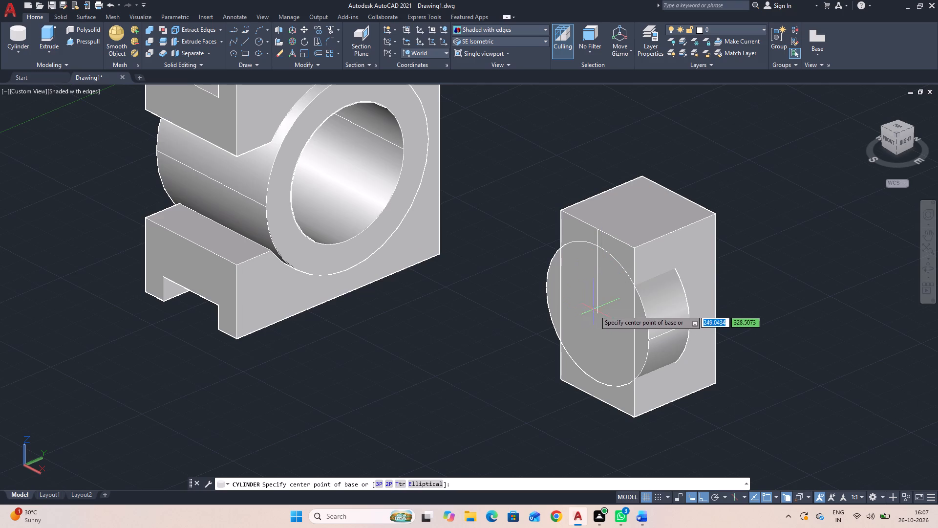
click(597, 314)
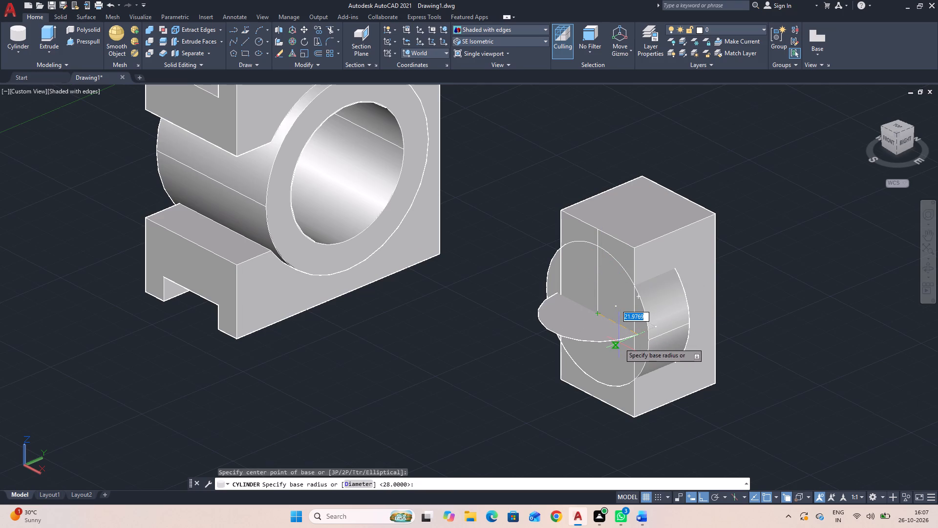
text(d)
key(space)
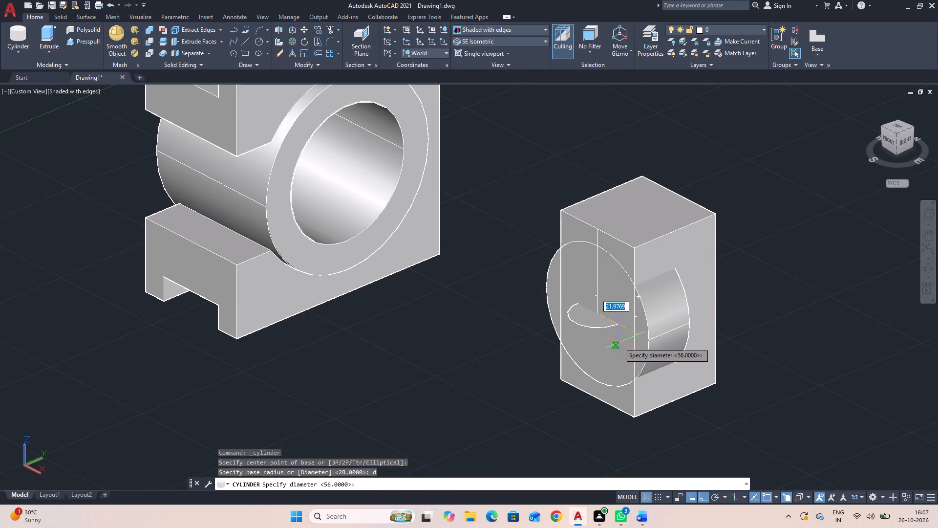
key(2)
key(8)
key(Return)
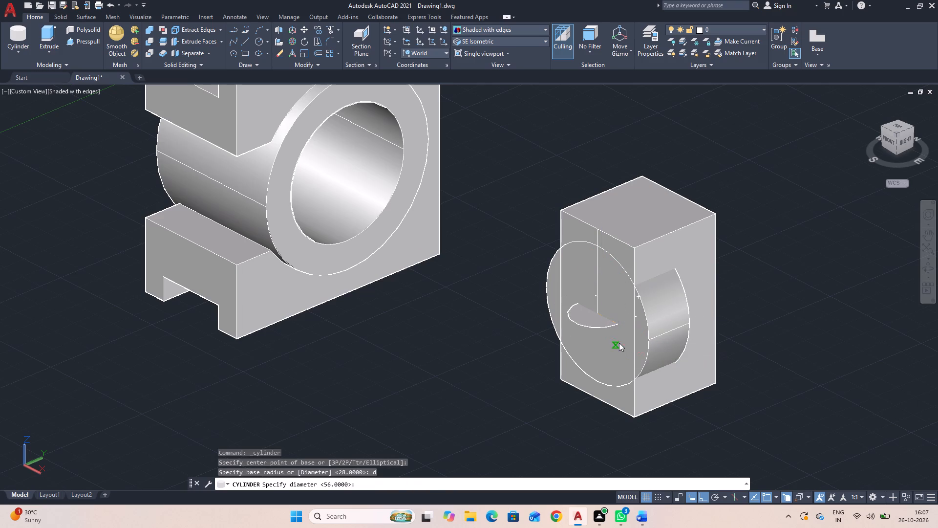
click(377, 485)
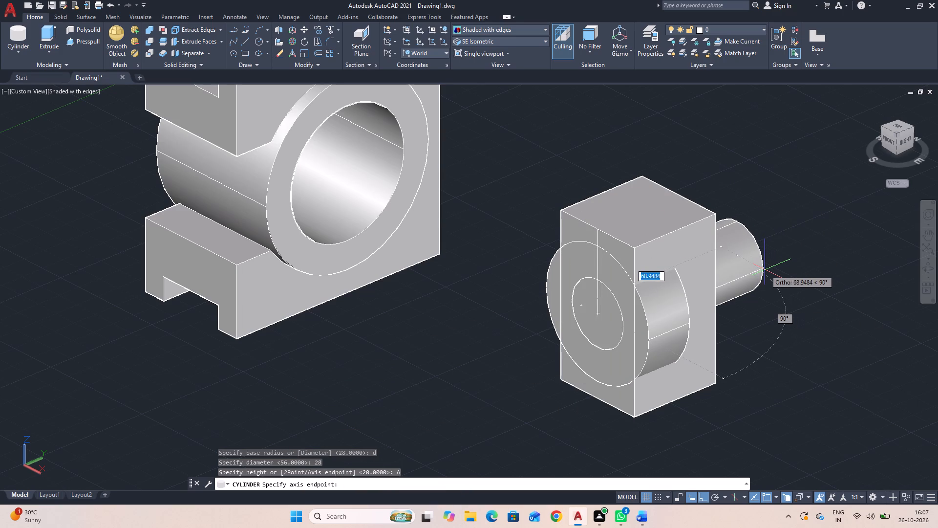
text(20)
key(Return)
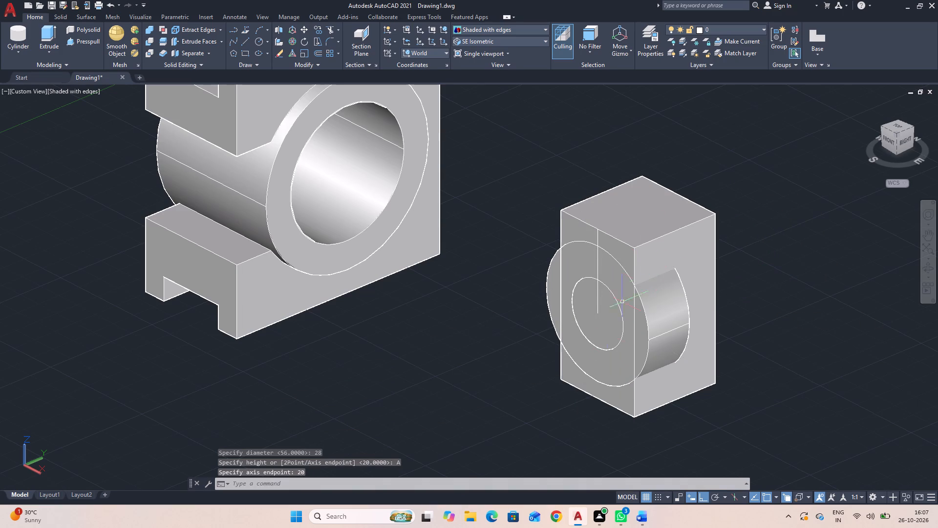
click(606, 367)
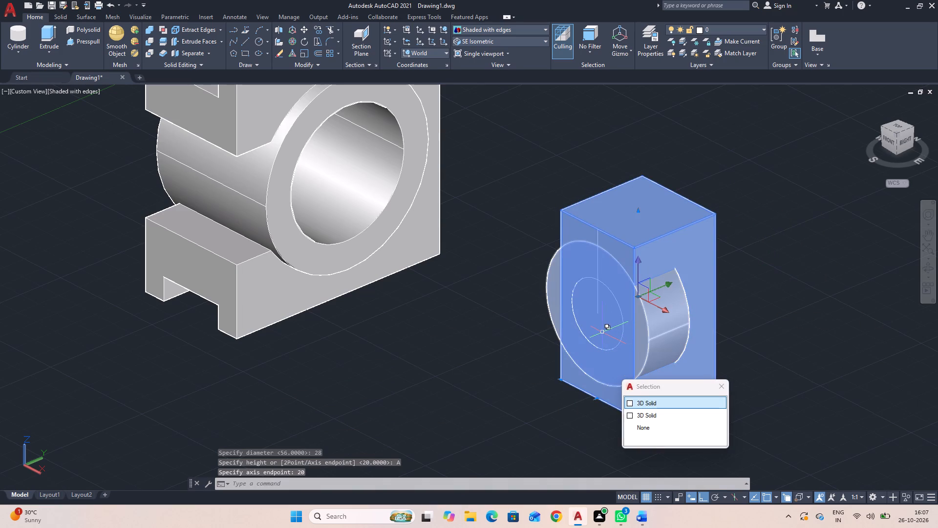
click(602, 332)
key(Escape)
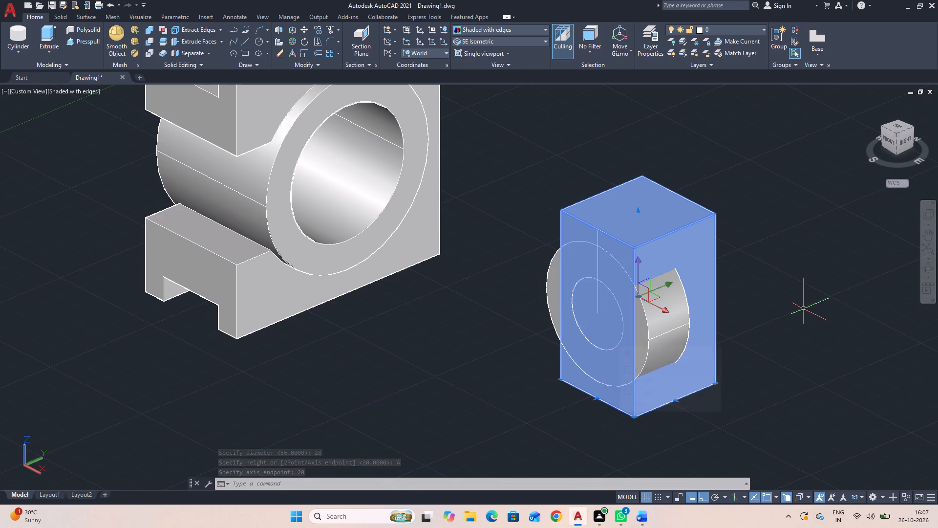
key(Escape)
Move the 56- and 28-diameter cylinders together 5 outward from the smaller box's front face, along negative Y.
click(667, 343)
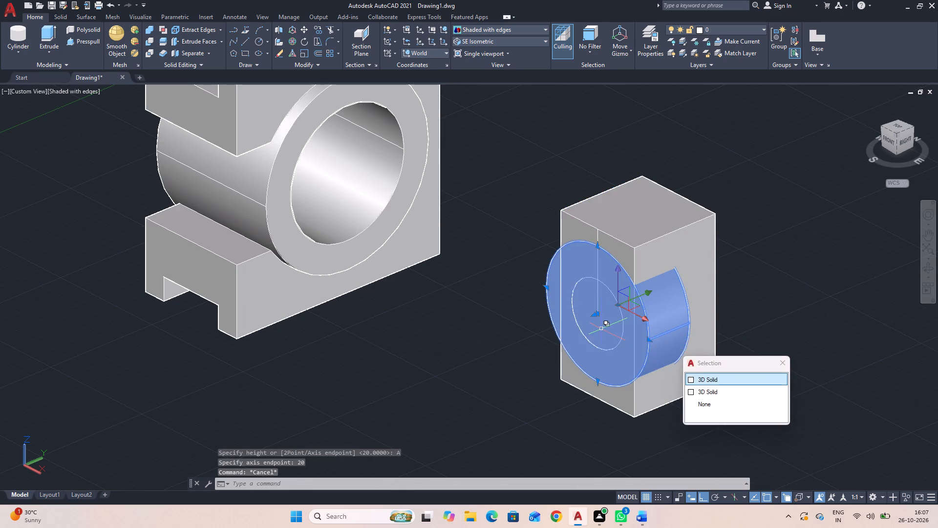
click(601, 328)
click(607, 333)
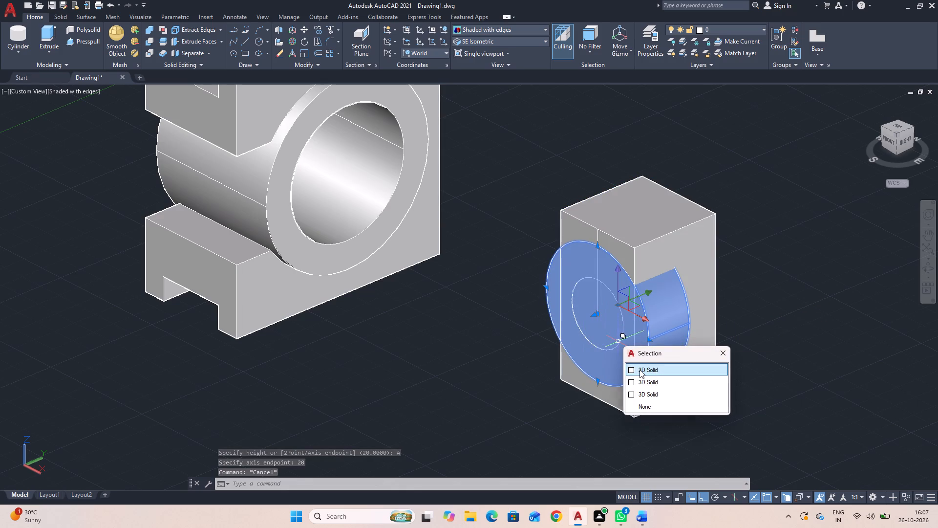
click(651, 393)
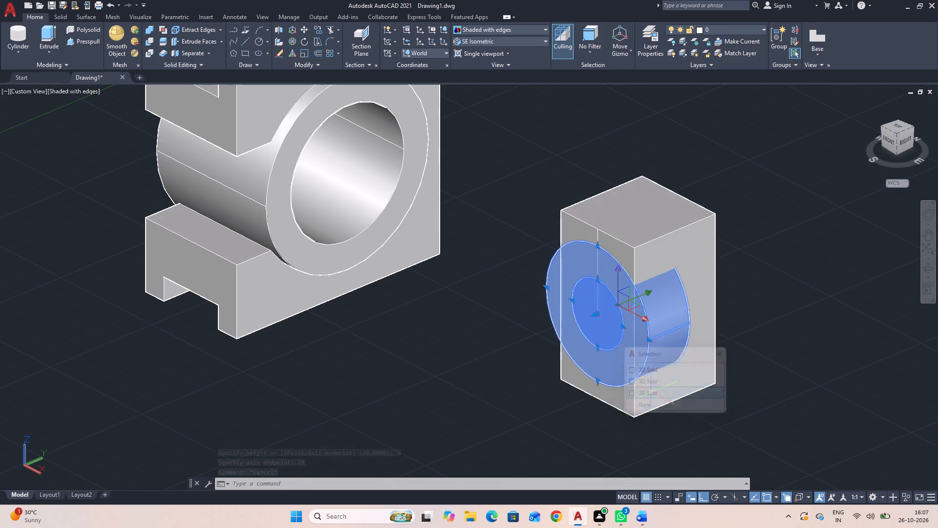
text(m)
key(space)
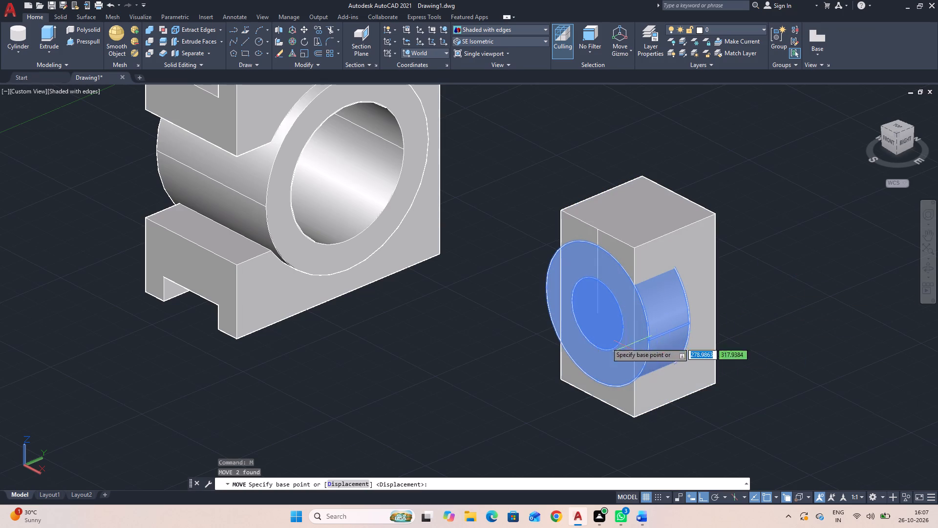
click(596, 313)
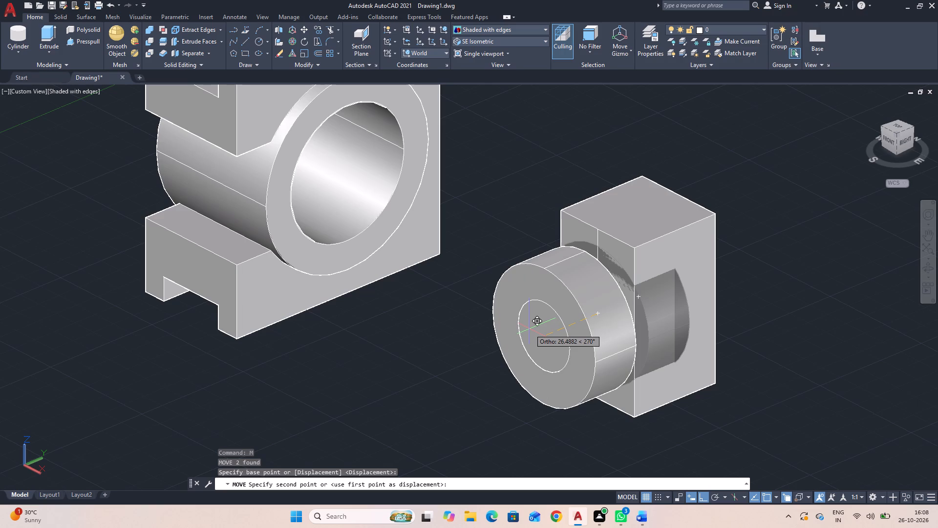
key(5)
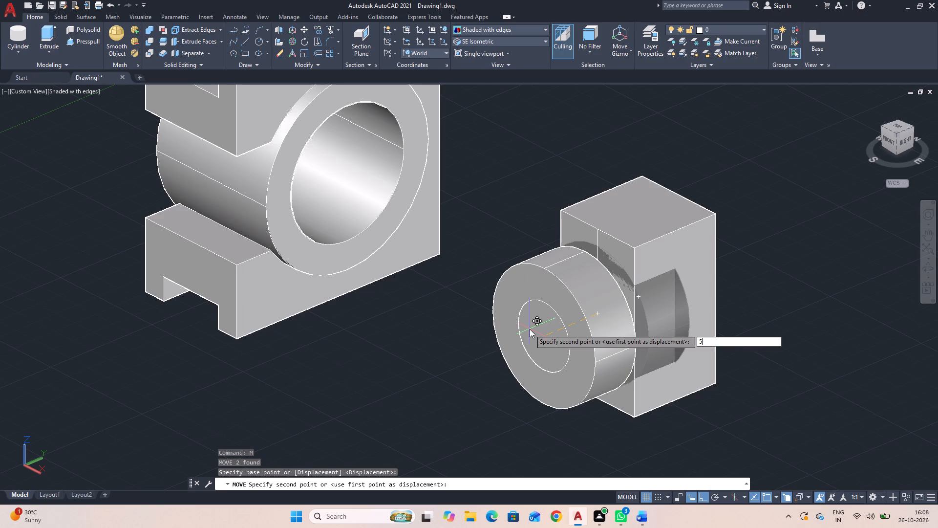
key(Return)
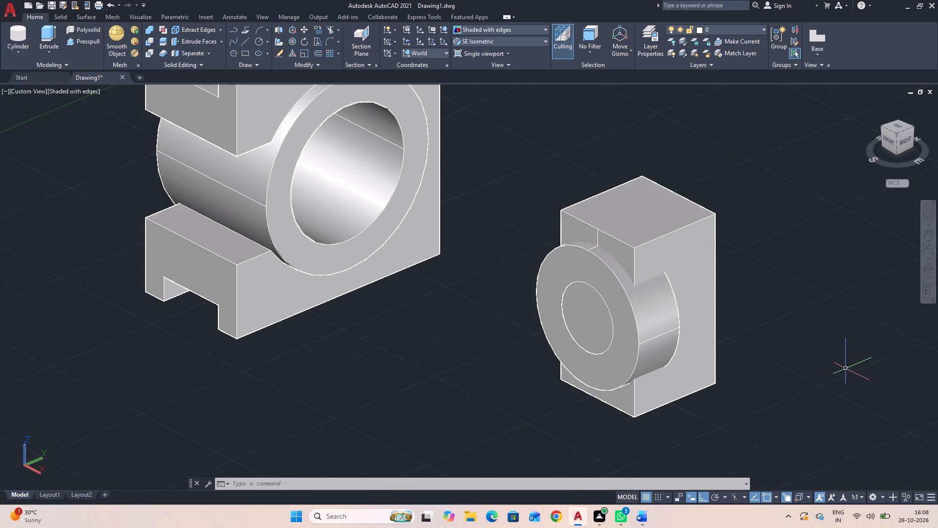
Starting 22.5 above the midpoint of the side face's rear vertical edge, draw lines 45 straight down and 25 toward the front.
key(l)
key(space)
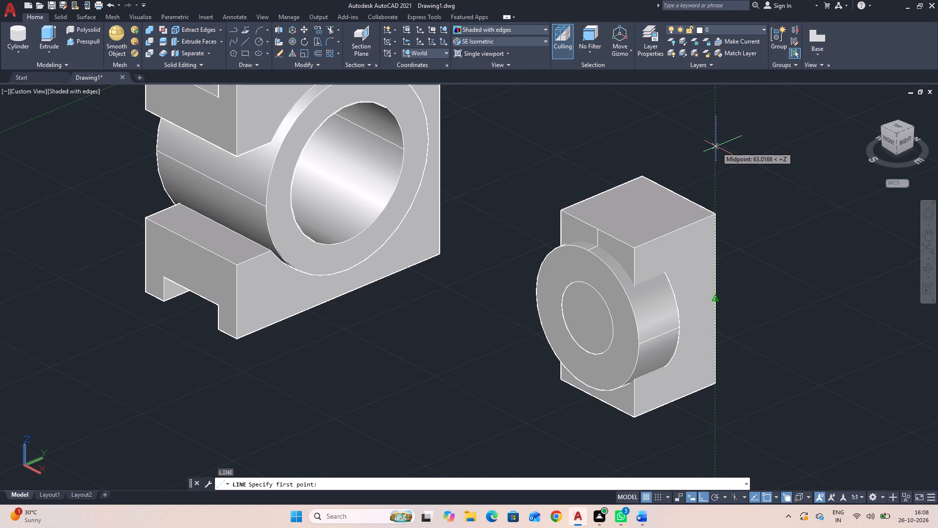
text(22.)
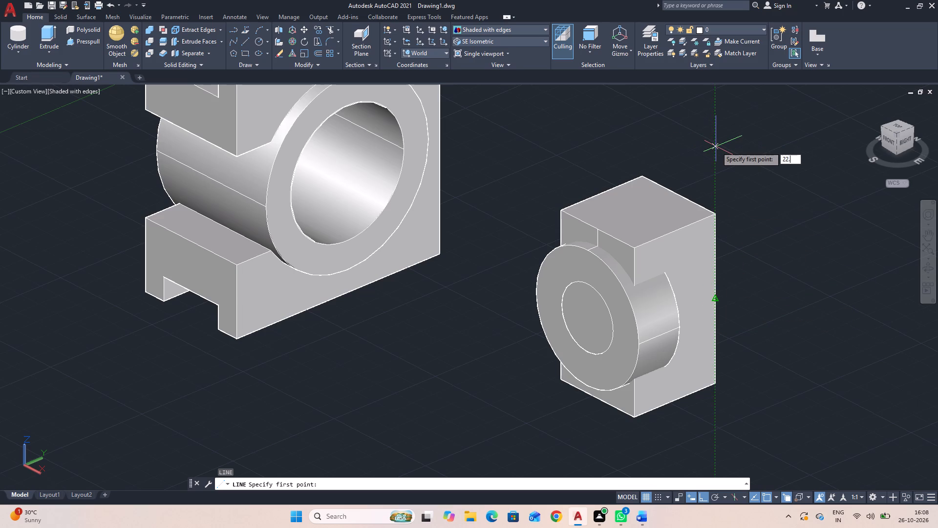
key(5)
key(Return)
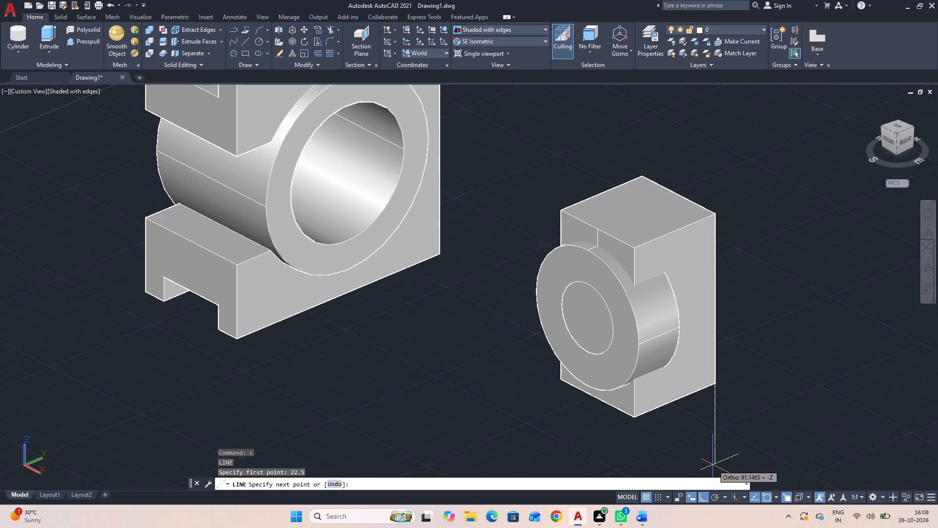
text(45)
key(Return)
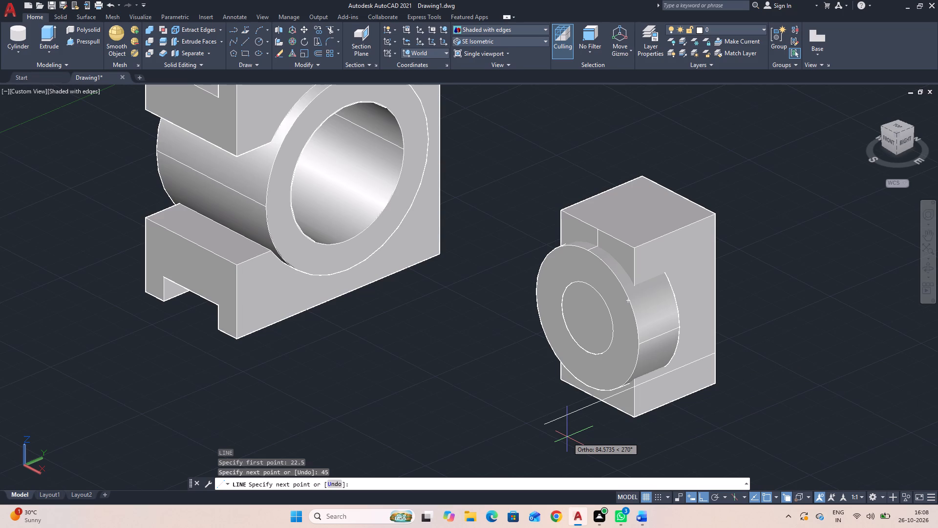
text(25)
key(Return)
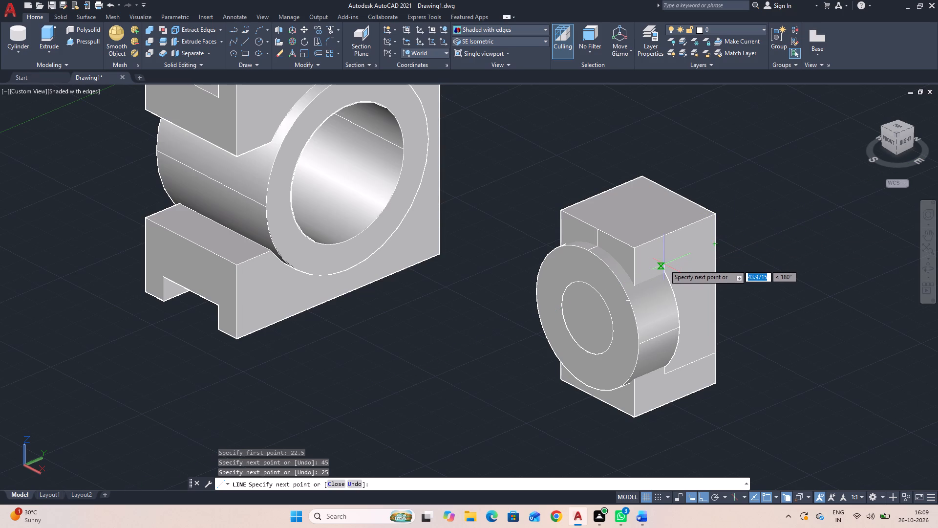
scroll(666, 264, up, 2)
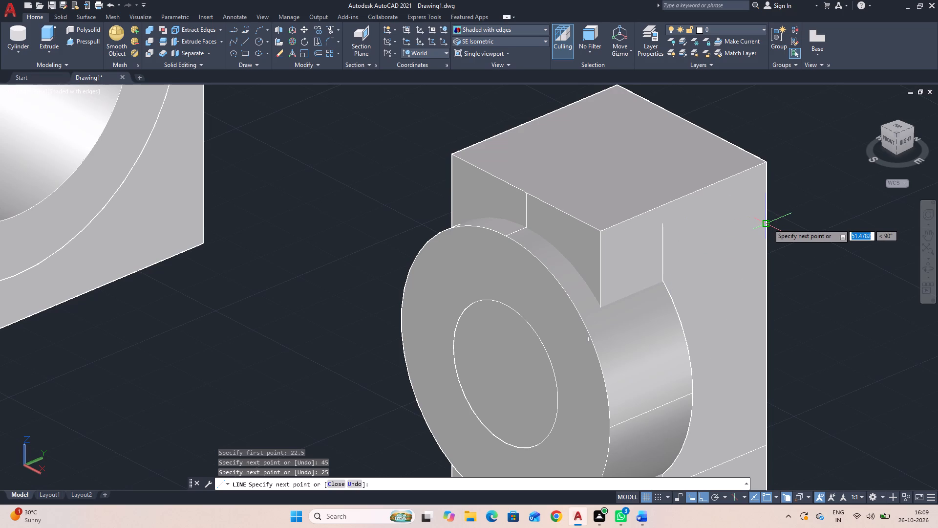
key(Escape)
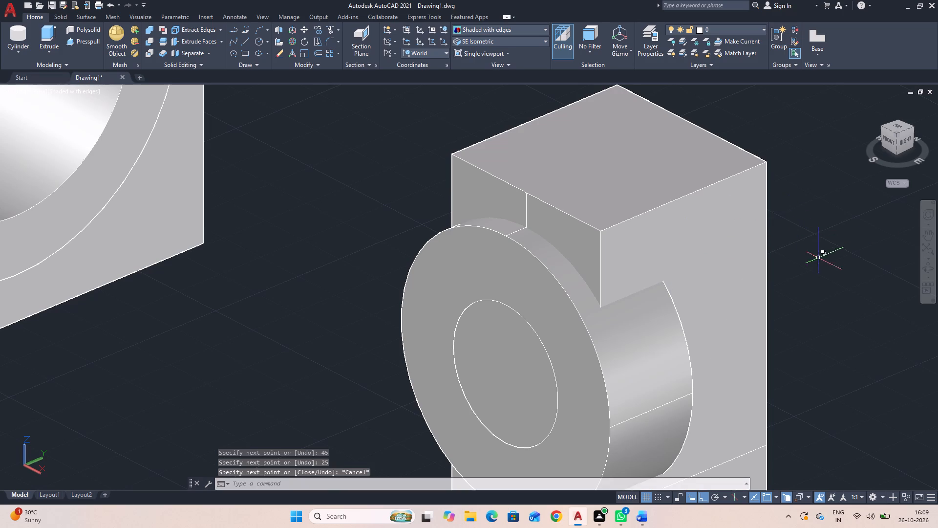
Close the rectangle on the side face with a 25-long line from the vertical line's upper end and a vertical line down to the lower line's end.
key(space)
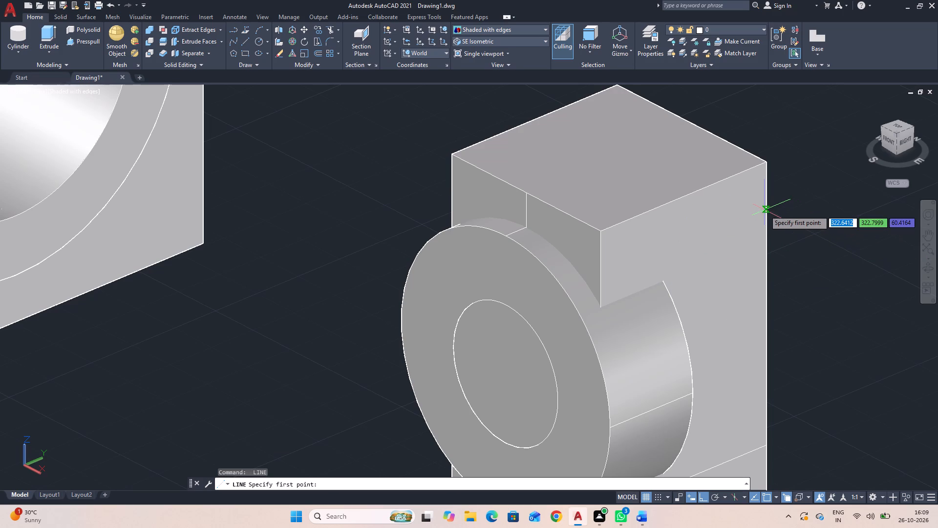
click(768, 223)
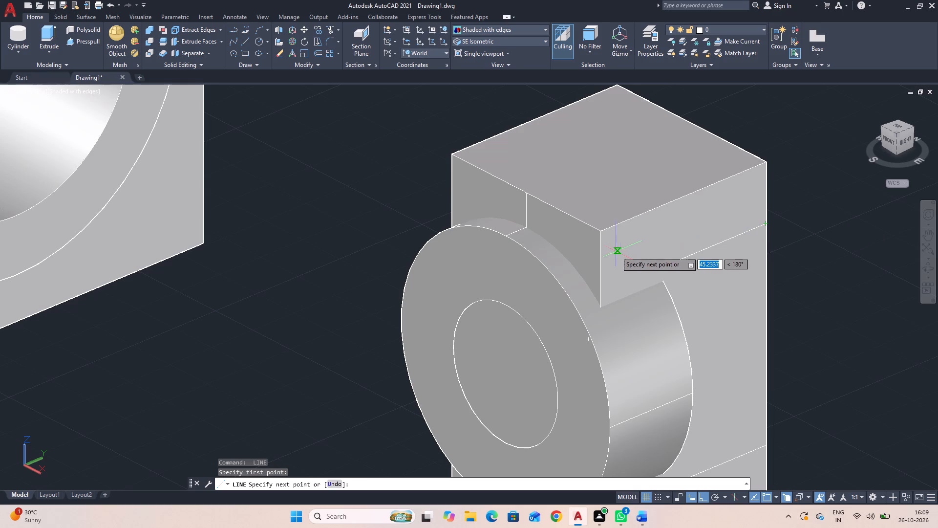
middle_drag(617, 256, 616, 158)
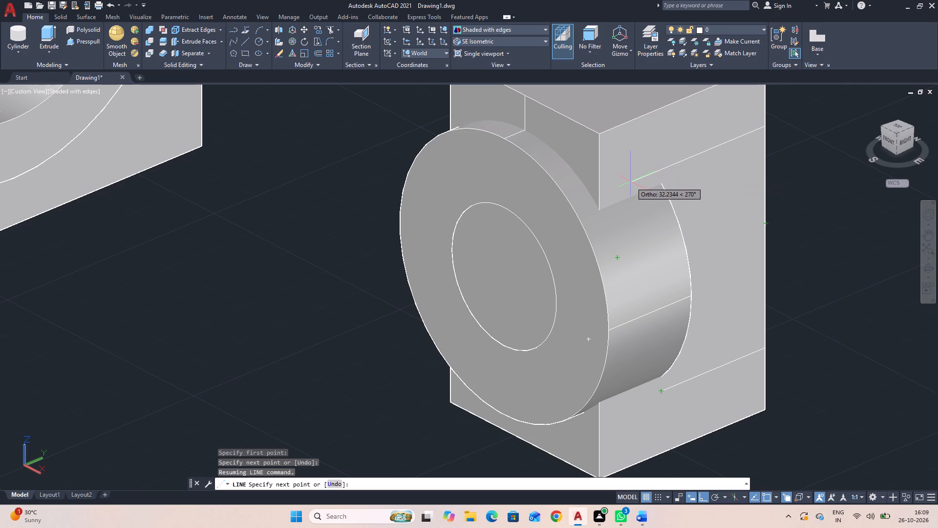
text(254)
key(Return)
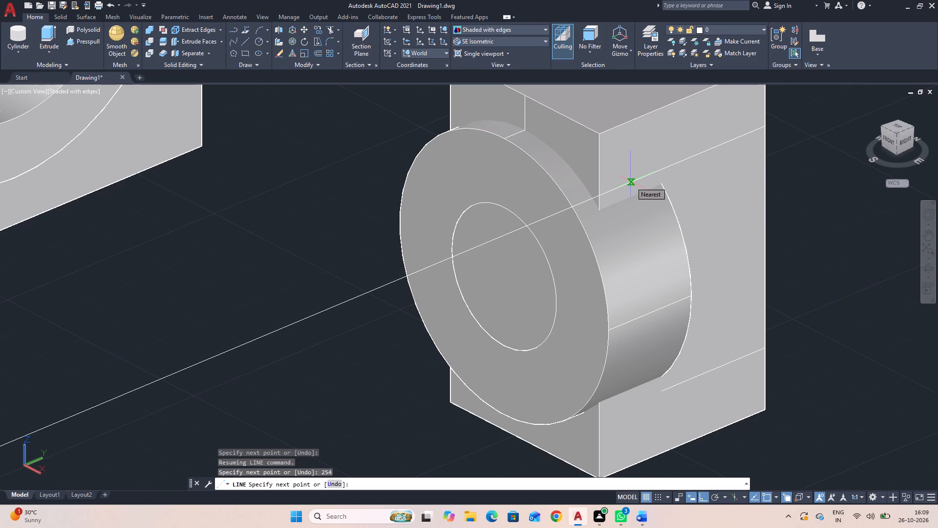
key(ctrl+z)
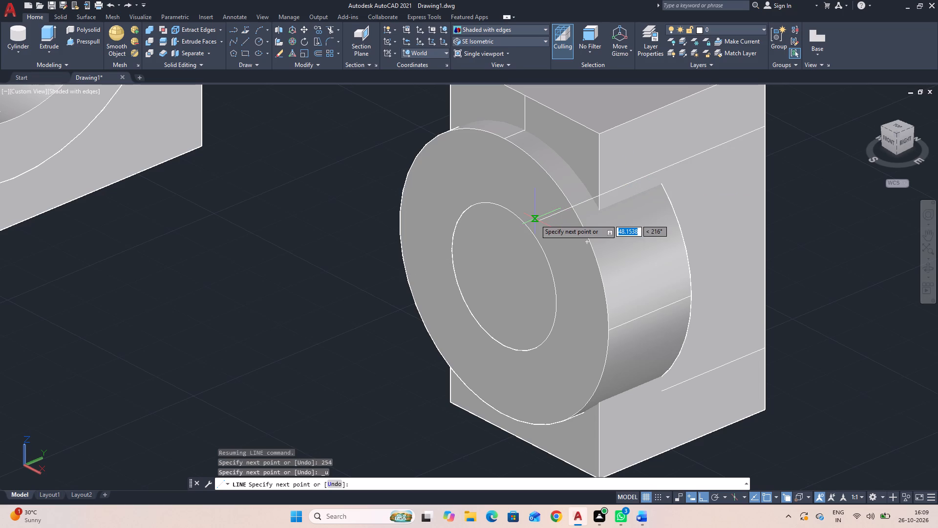
text(25)
key(Return)
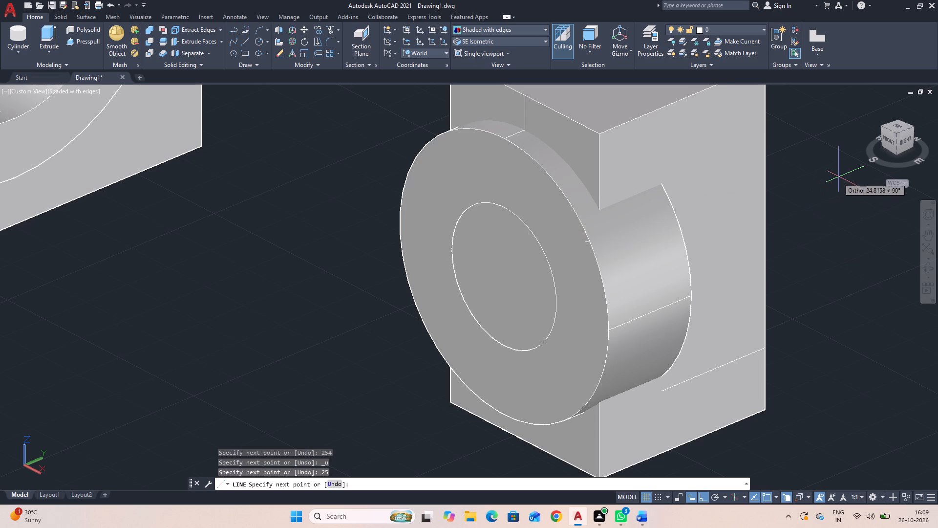
key(ctrl+z)
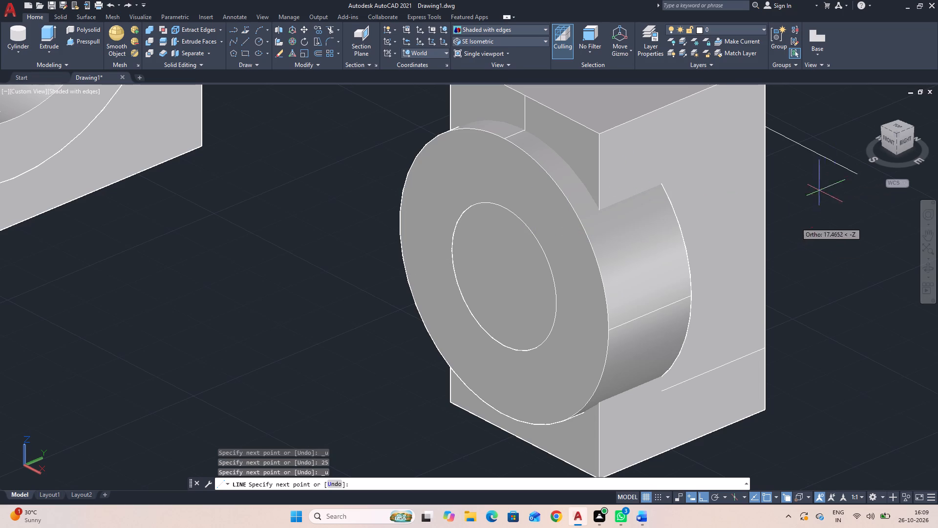
click(925, 268)
drag(895, 282, 851, 290)
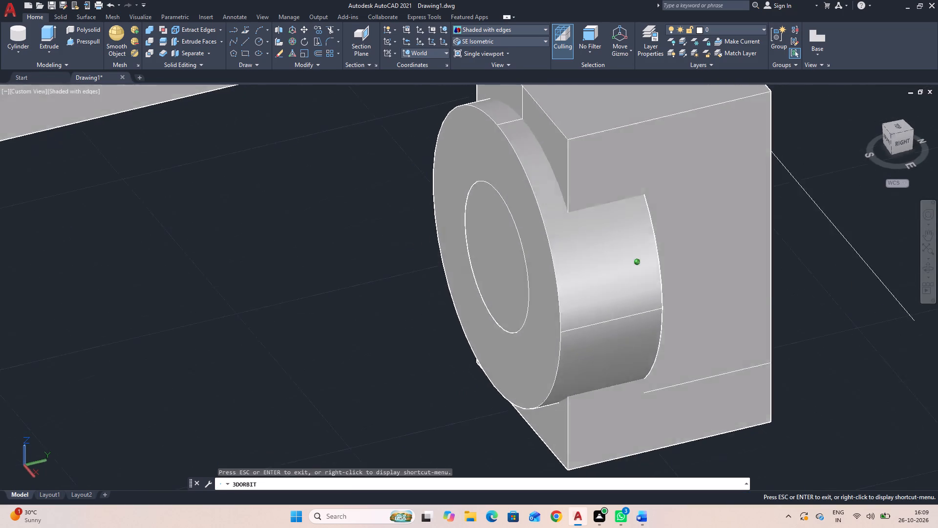
drag(851, 290, 770, 279)
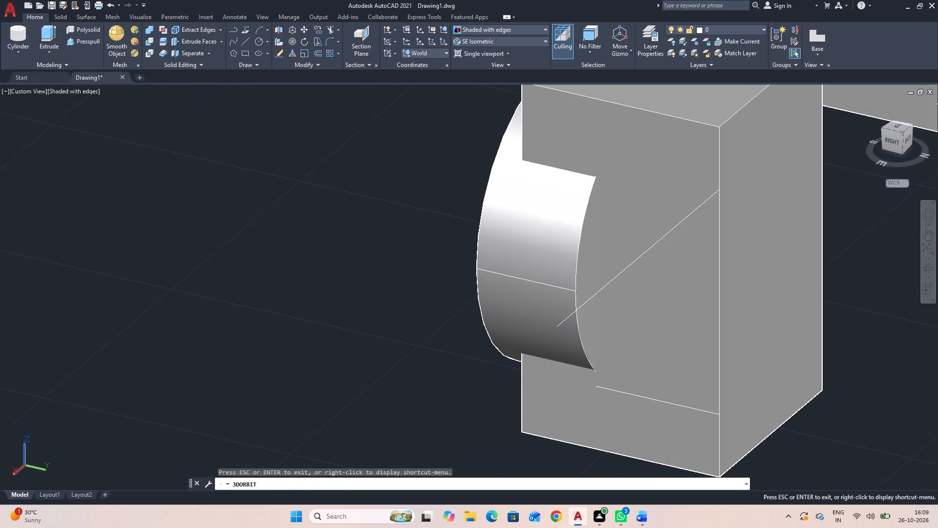
key(Escape)
text(25)
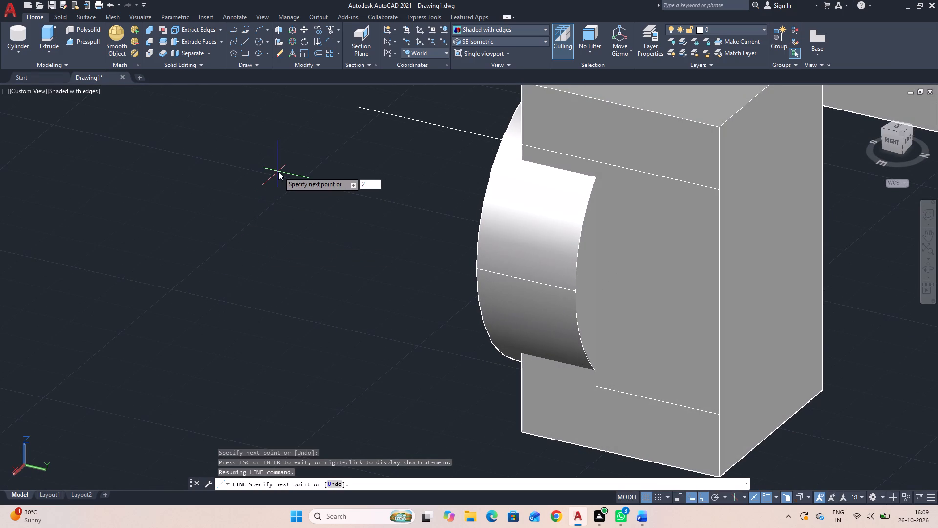
key(Return)
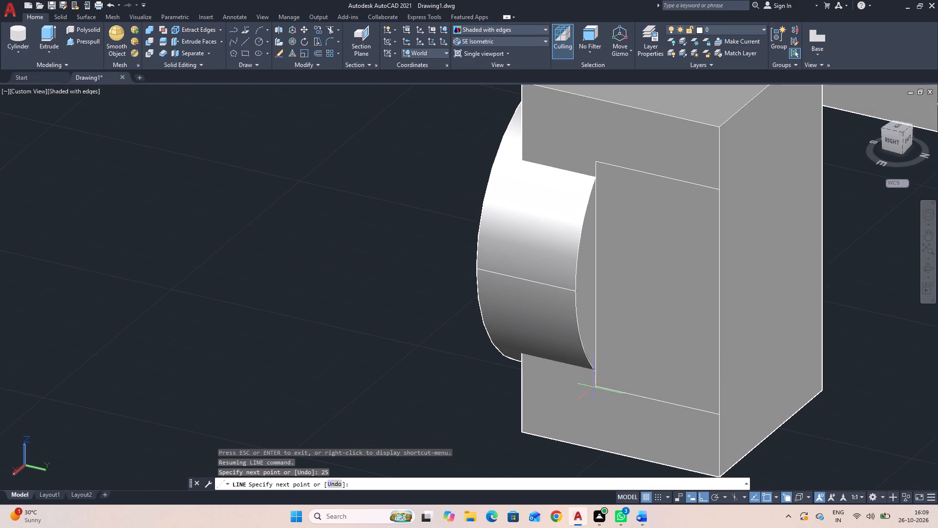
click(593, 386)
key(Escape)
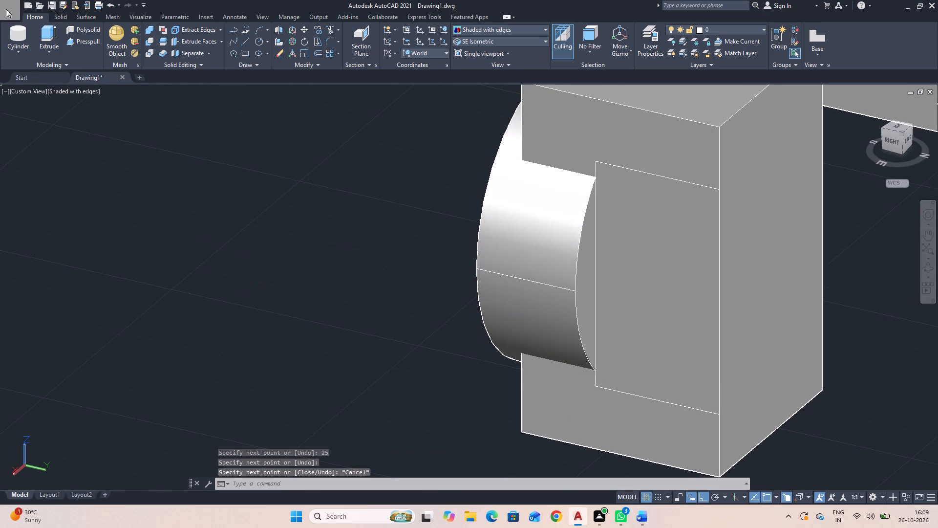
Presspull the 25 × 45 rectangle through the full width of the box to cut an open rear slot.
click(76, 40)
click(611, 307)
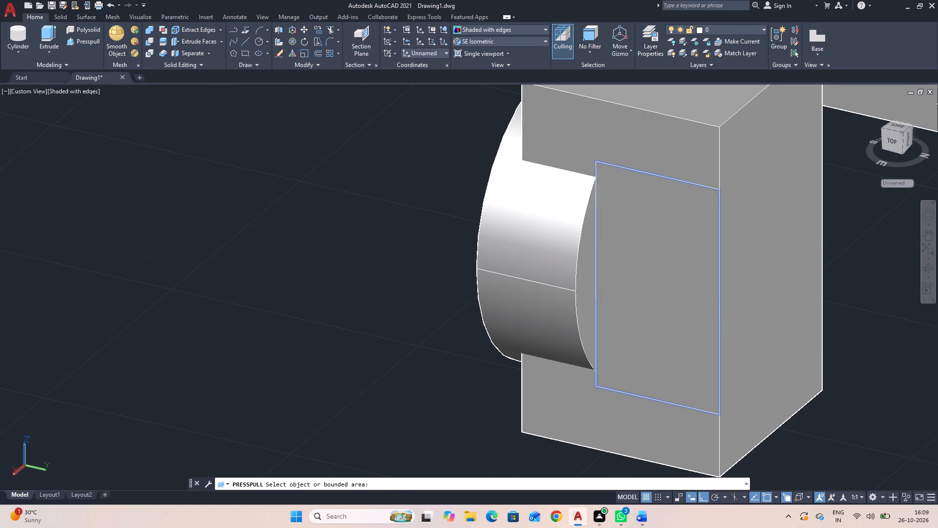
click(820, 222)
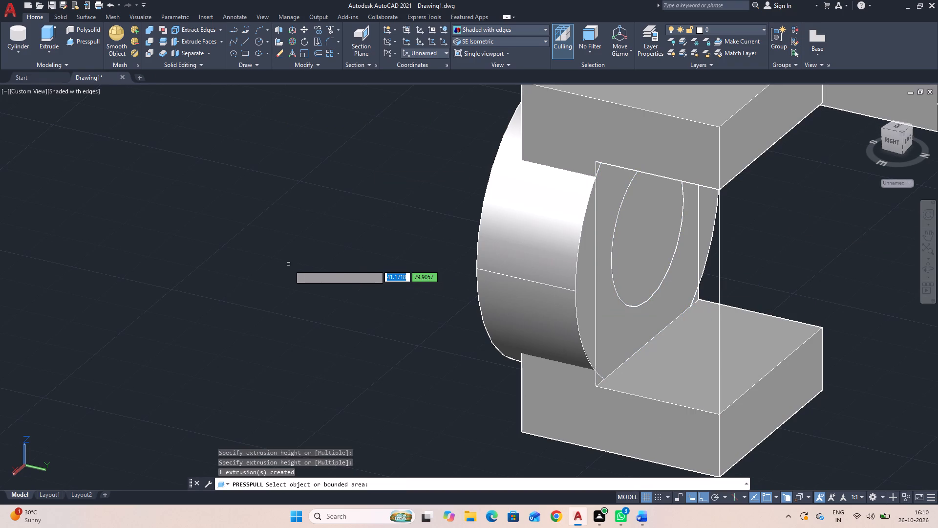
key(Escape)
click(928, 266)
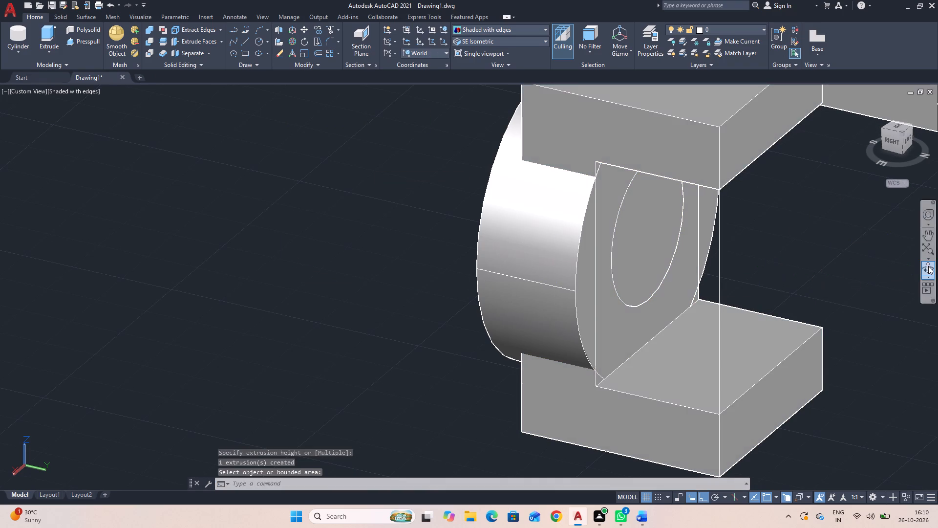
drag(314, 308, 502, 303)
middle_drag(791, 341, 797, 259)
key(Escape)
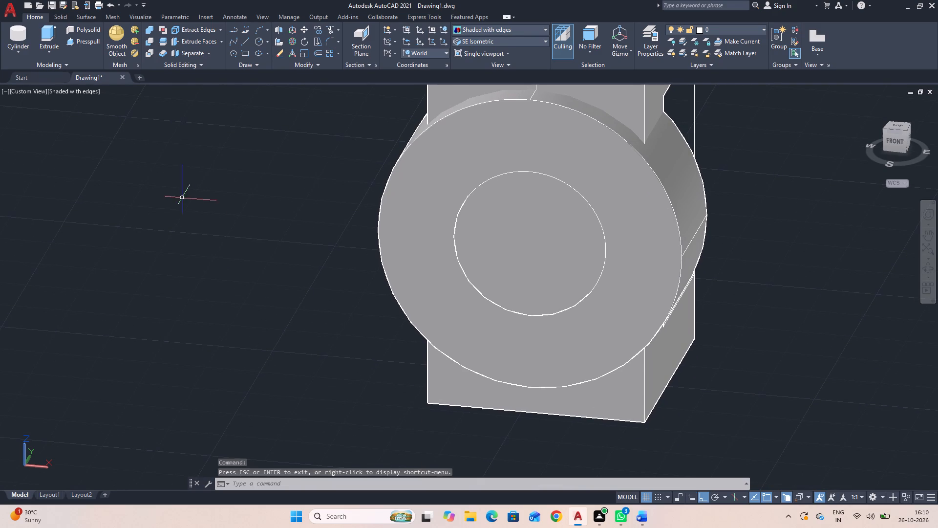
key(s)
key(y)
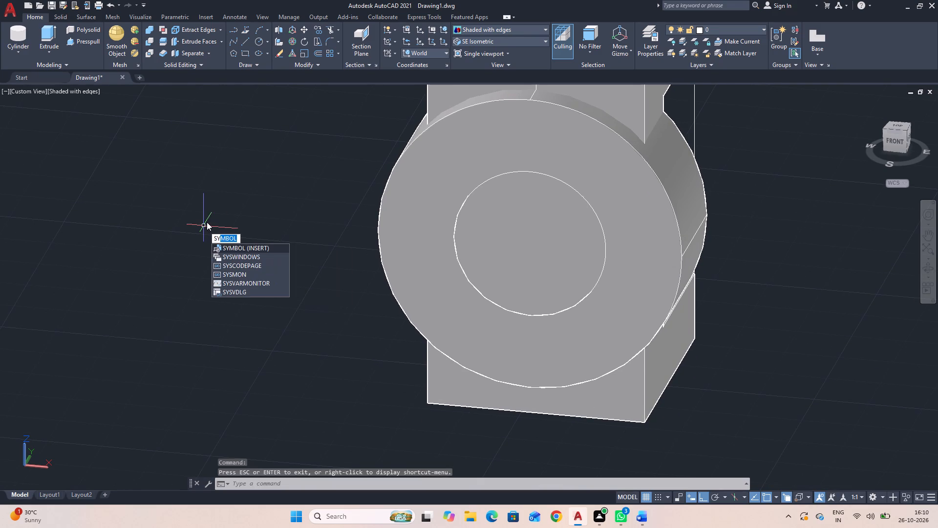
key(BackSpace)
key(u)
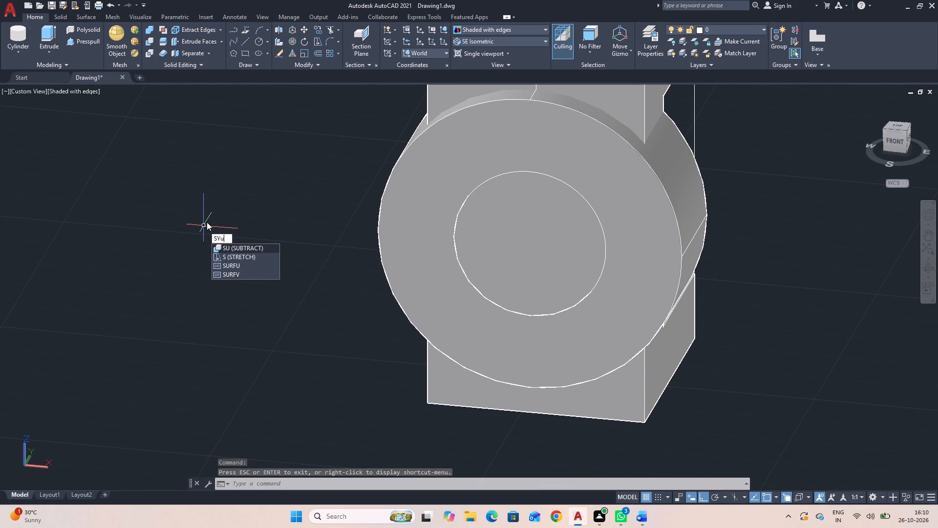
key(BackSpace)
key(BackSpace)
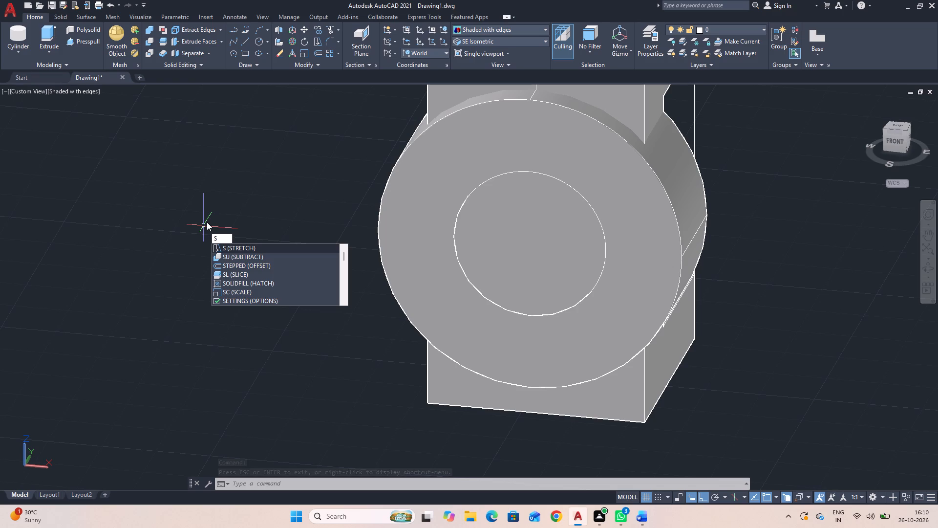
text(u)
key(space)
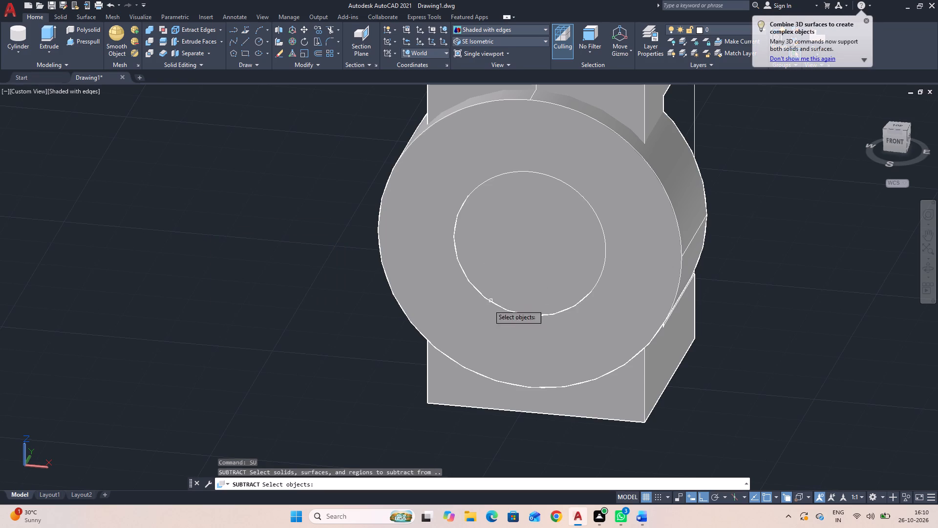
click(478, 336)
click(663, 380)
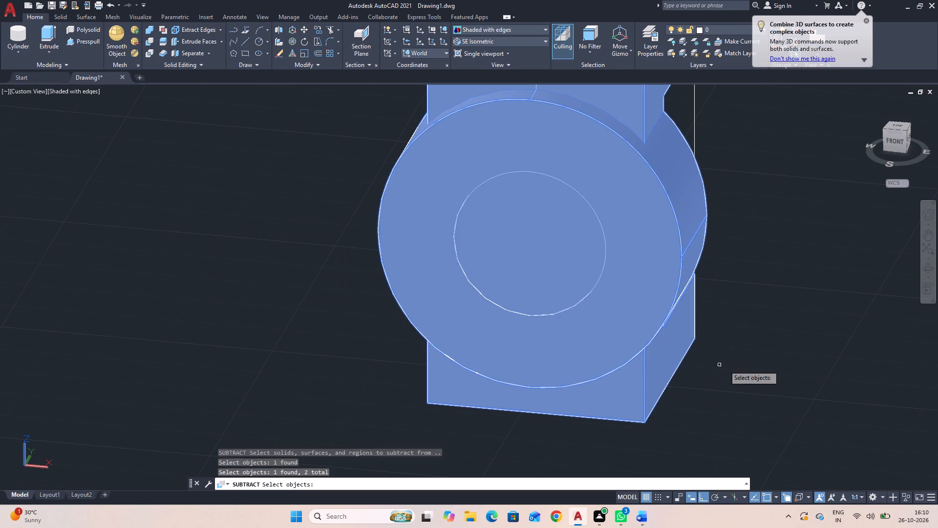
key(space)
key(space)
Subtract the 28-diameter cylinder from the smaller slotted box and its 56-diameter boss, making one bored body.
key(space)
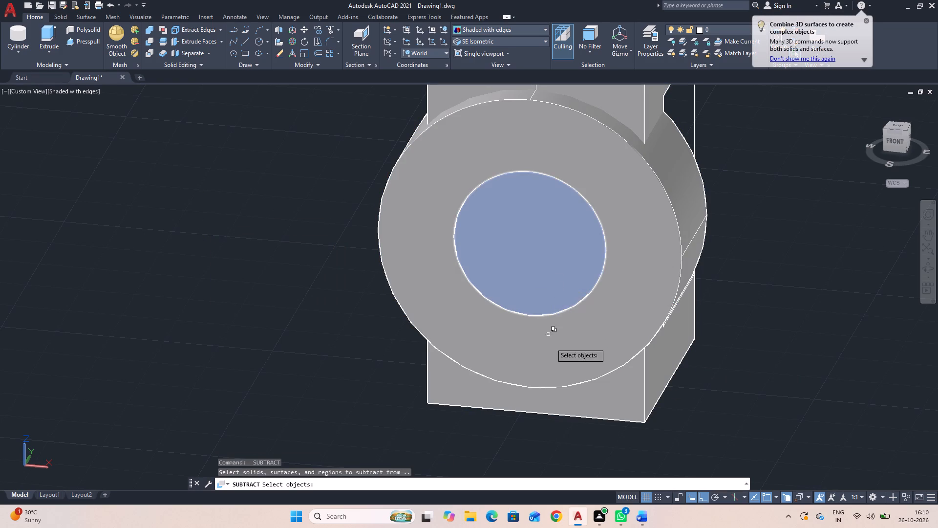
click(621, 397)
click(575, 361)
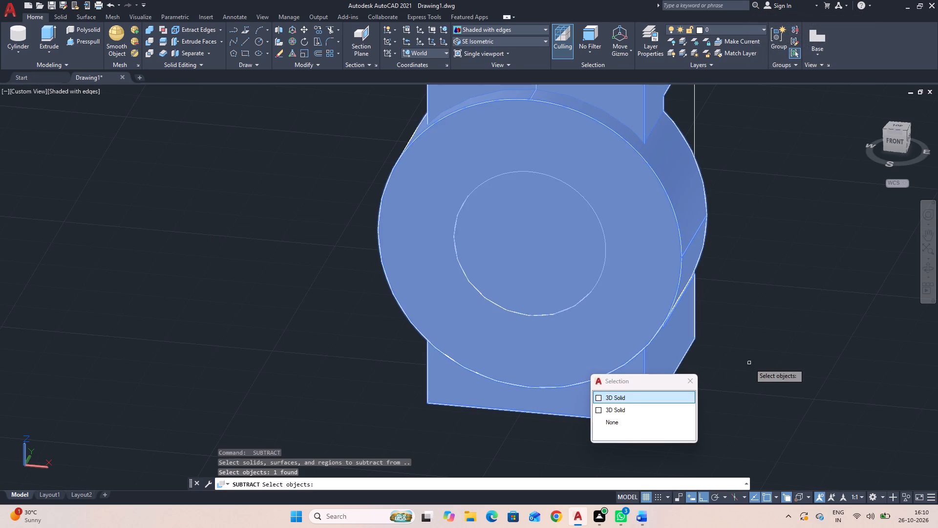
key(space)
key(space)
click(554, 293)
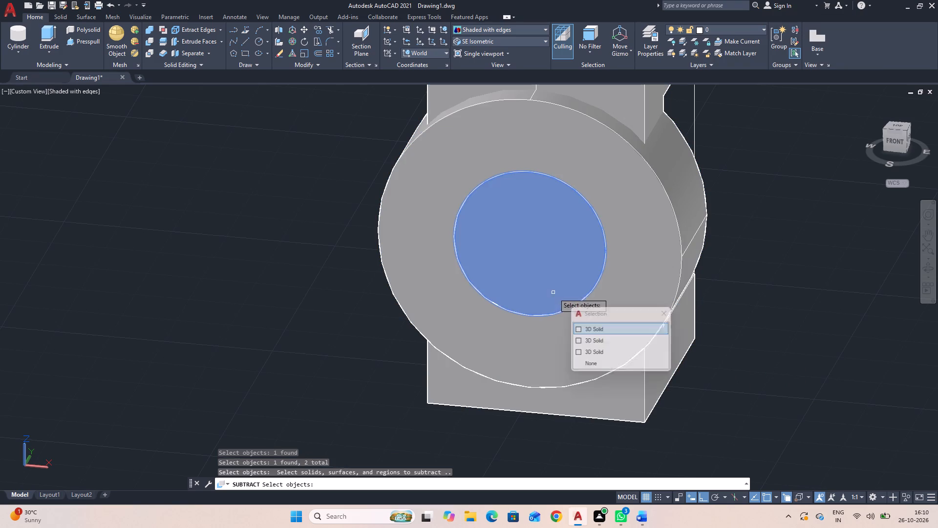
key(space)
key(space)
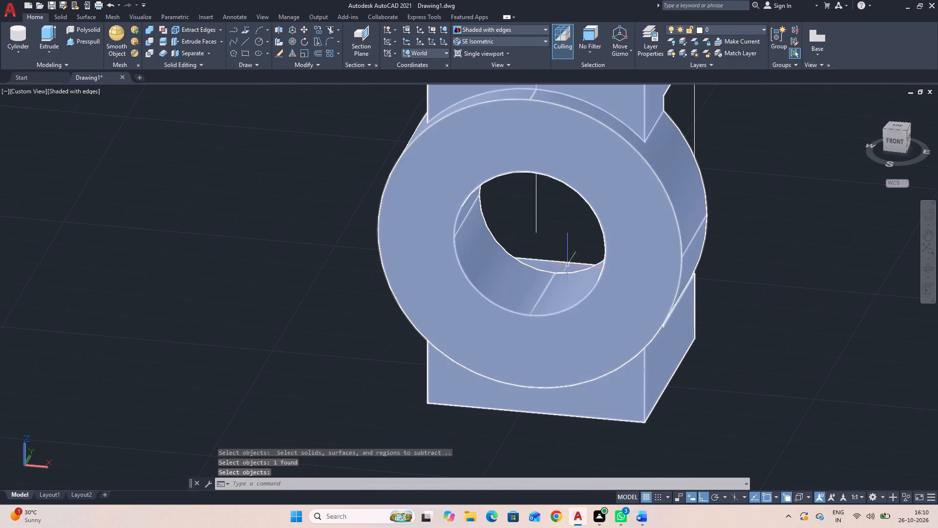
Erase the vertical line seen through the bore and the vertical line beside the boss, leaving the smaller solid in place.
click(548, 234)
click(519, 221)
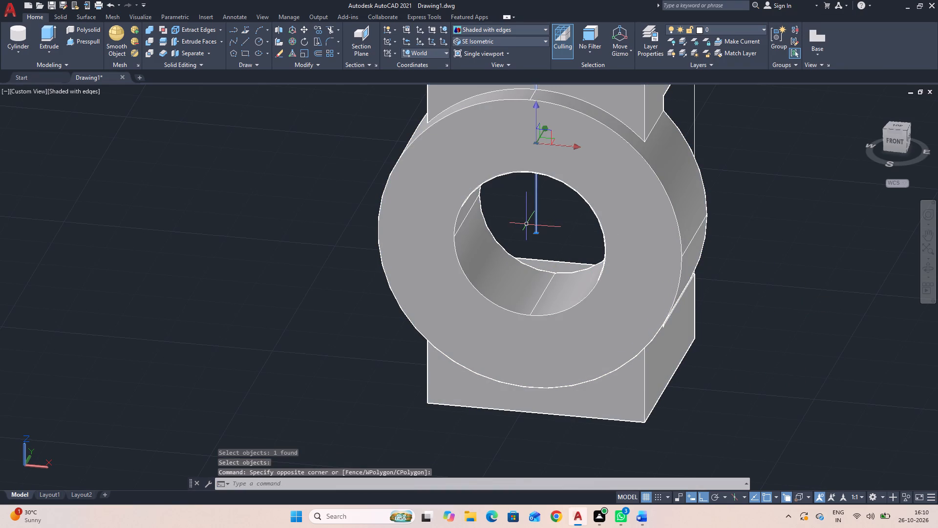
key(Delete)
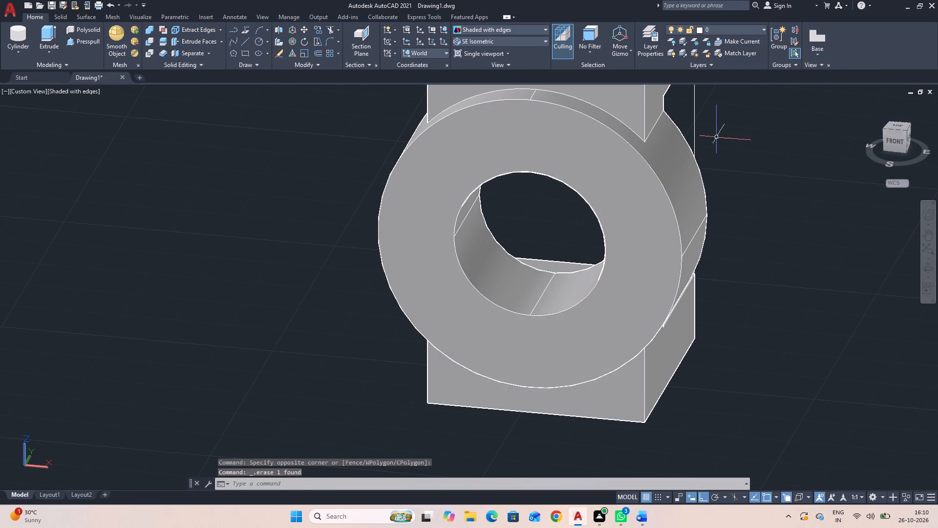
click(717, 137)
click(681, 97)
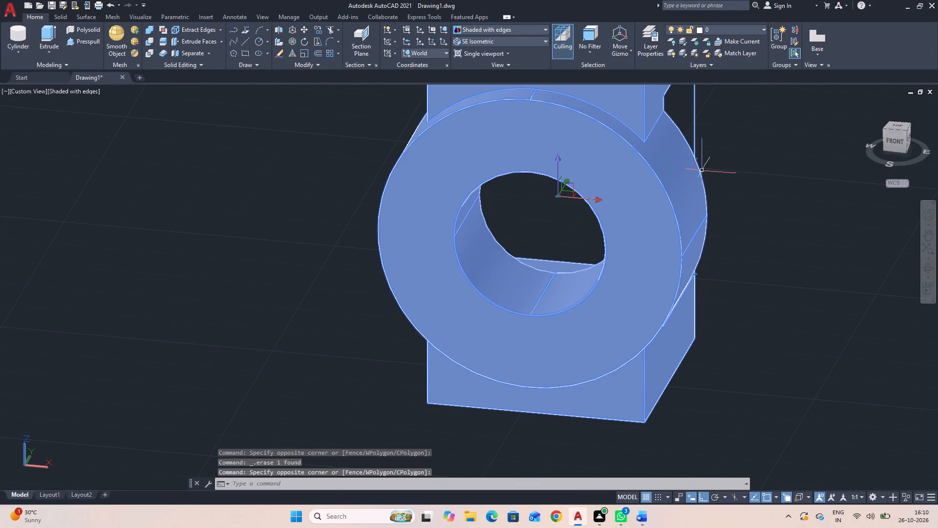
shift+click(682, 223)
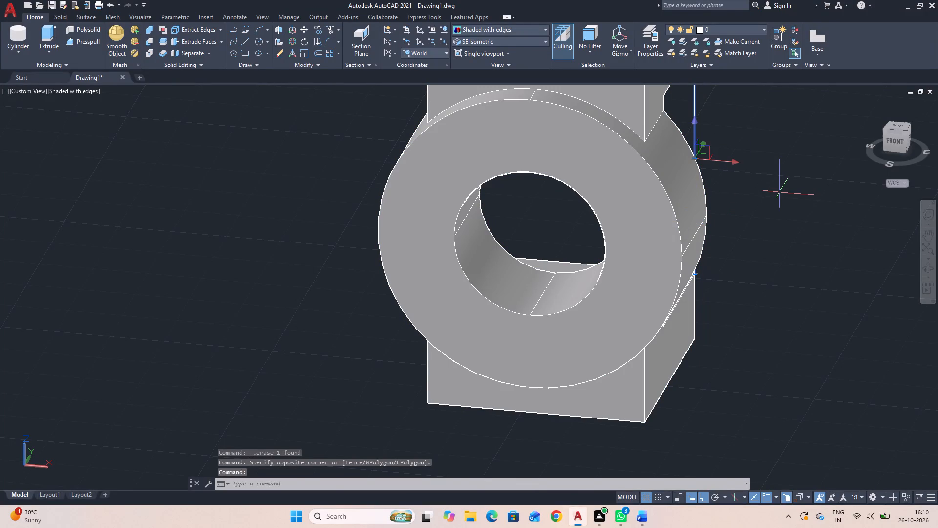
key(Delete)
Examine the smaller bored part from its rear and front sides, together with the larger block.
scroll(767, 199, down, 1)
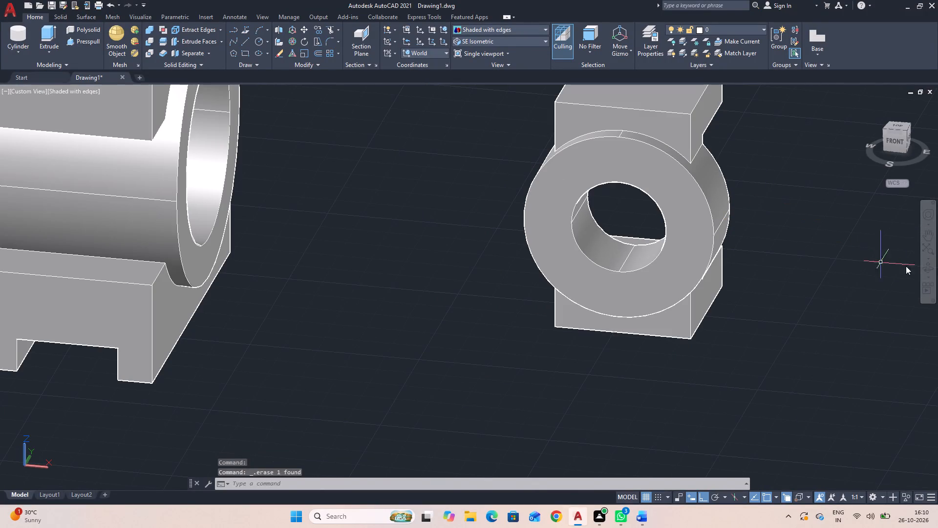
click(926, 267)
drag(855, 286, 654, 270)
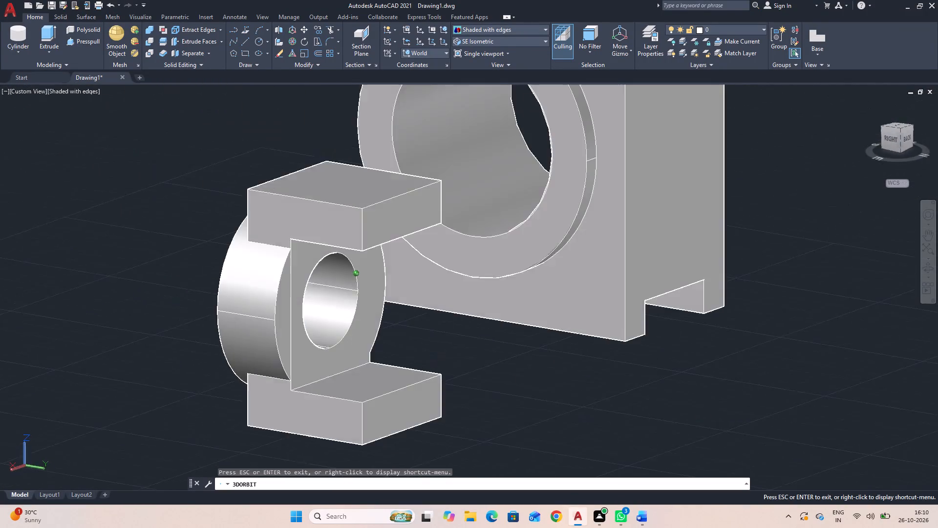
drag(654, 270, 615, 266)
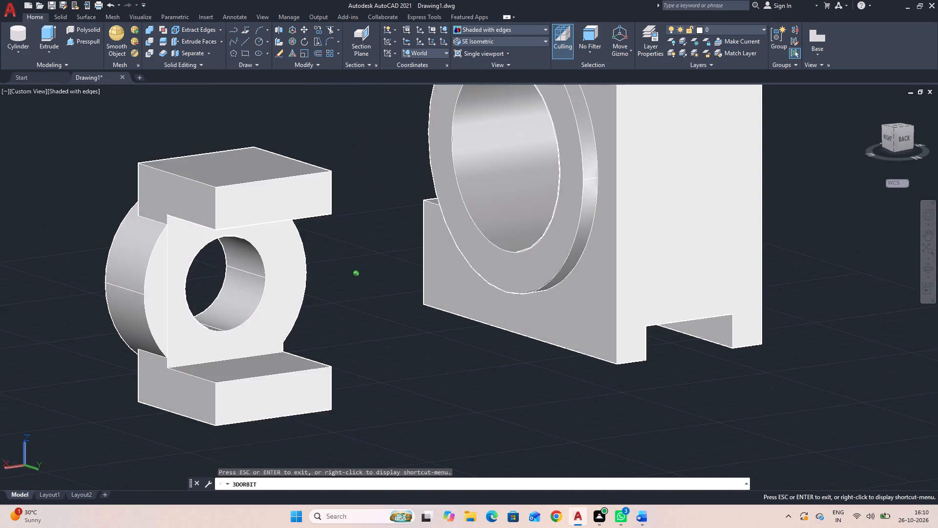
drag(615, 266, 790, 283)
drag(481, 399, 495, 403)
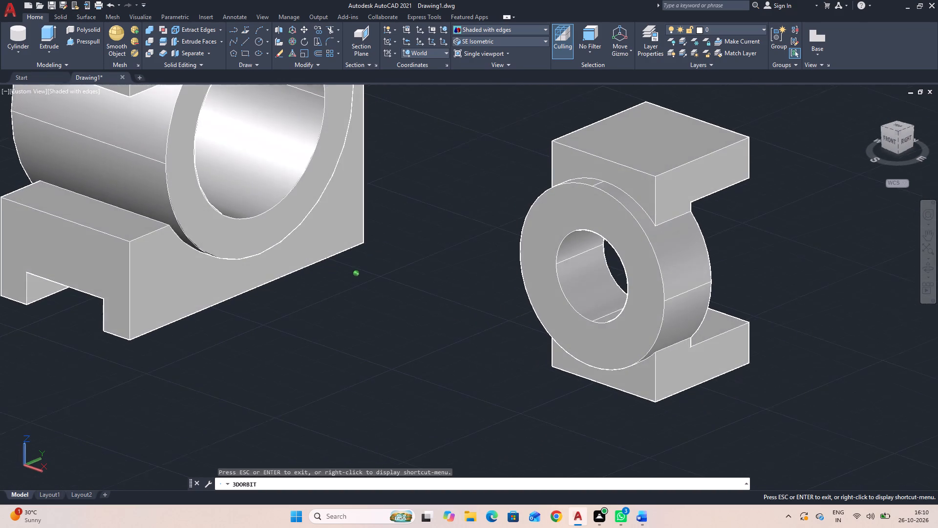
drag(495, 403, 496, 403)
middle_drag(485, 398, 551, 408)
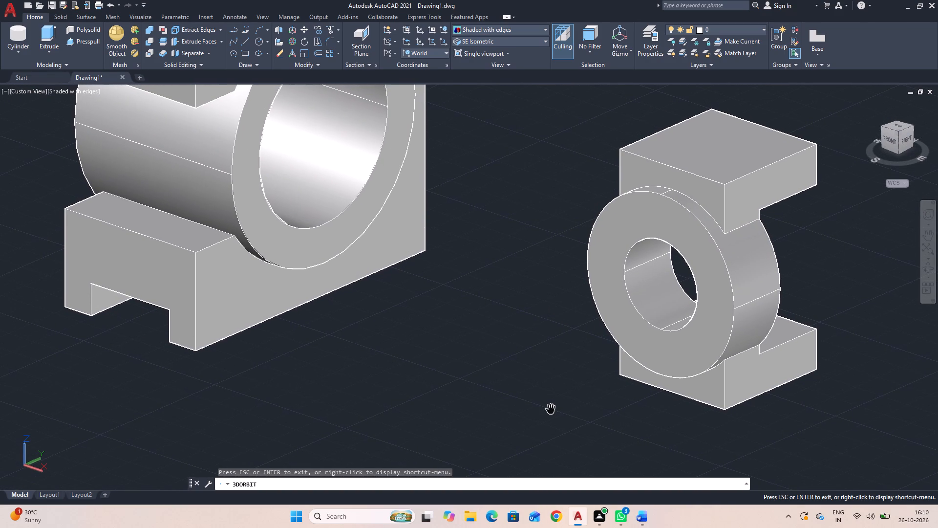
middle_drag(449, 391, 533, 420)
scroll(530, 417, down, 2)
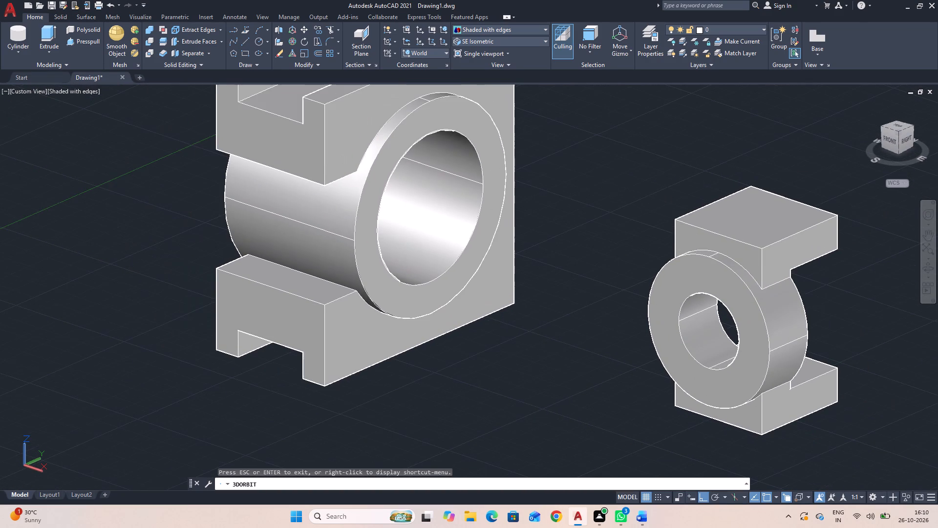
middle_drag(558, 403, 493, 387)
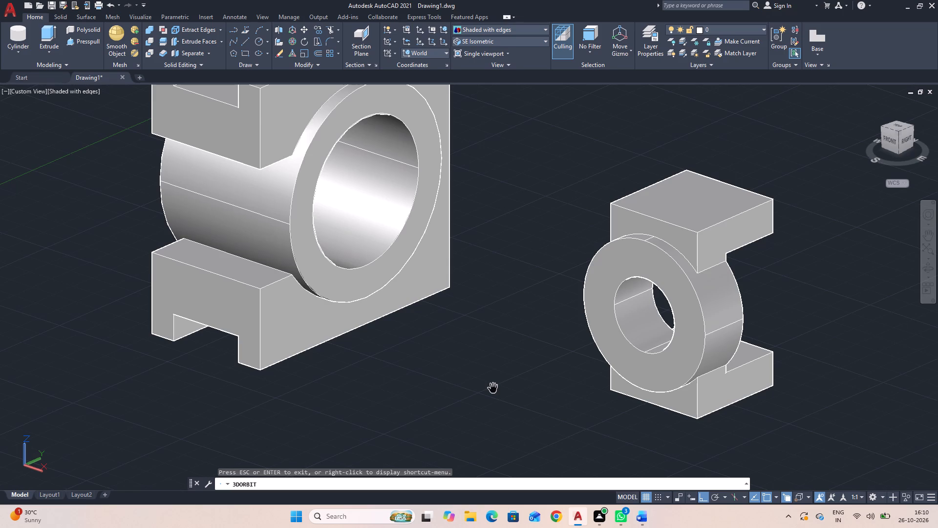
Draw a 45-long vertical line across the larger block's open slot, joining the upper and lower corners nearest the bored face.
text(l)
key(space)
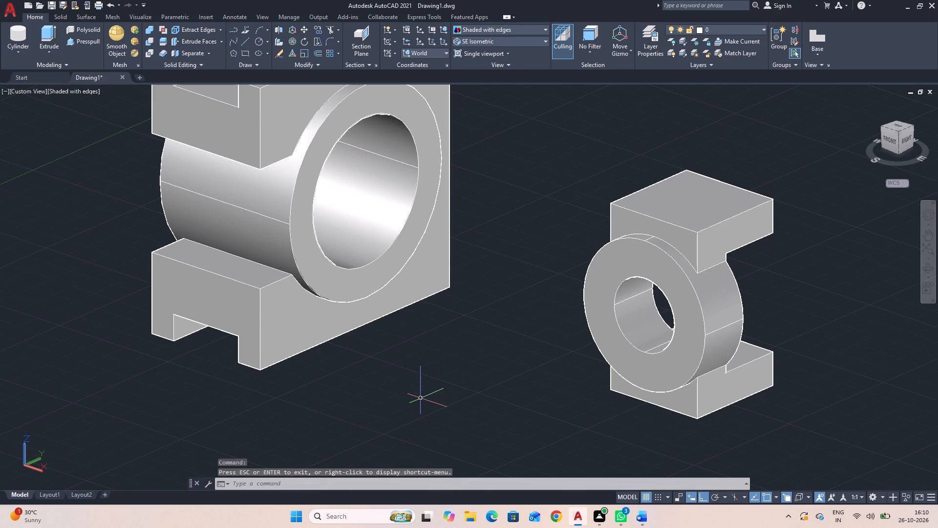
key(Escape)
key(Escape)
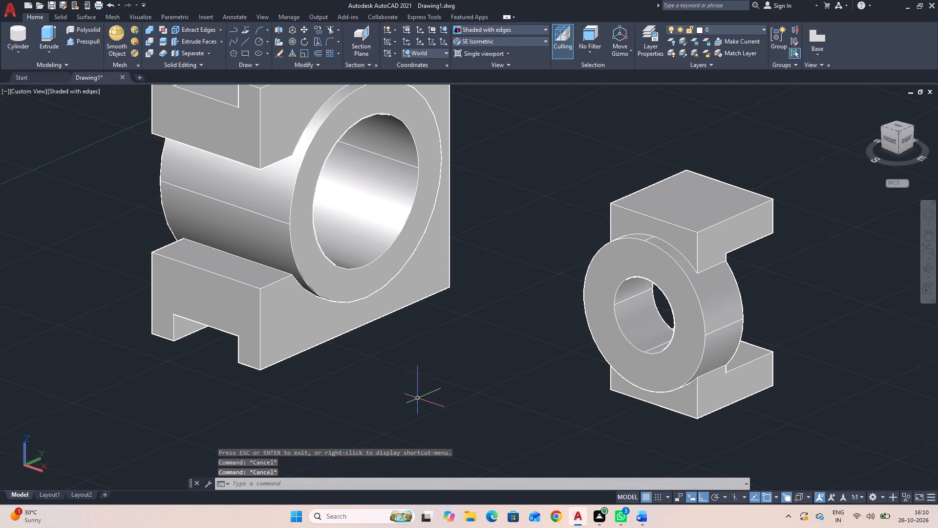
key(l)
key(space)
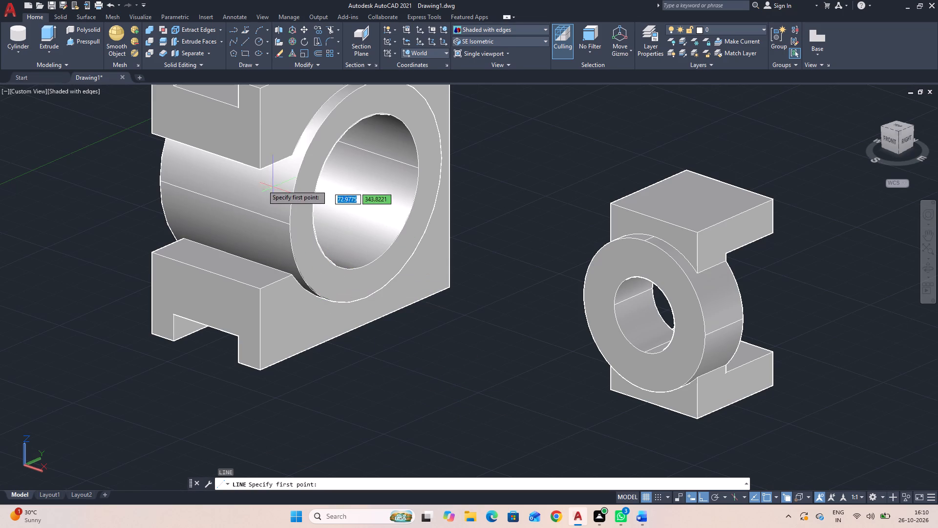
click(259, 168)
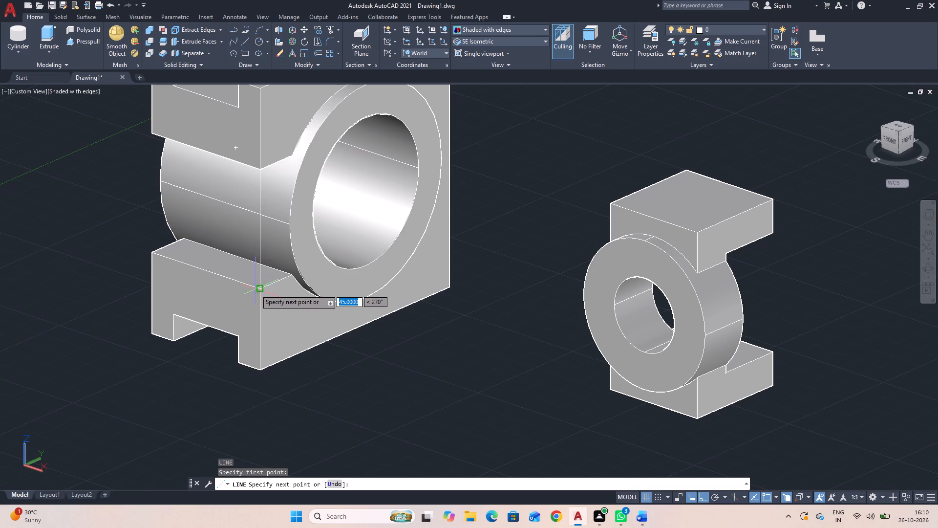
click(258, 290)
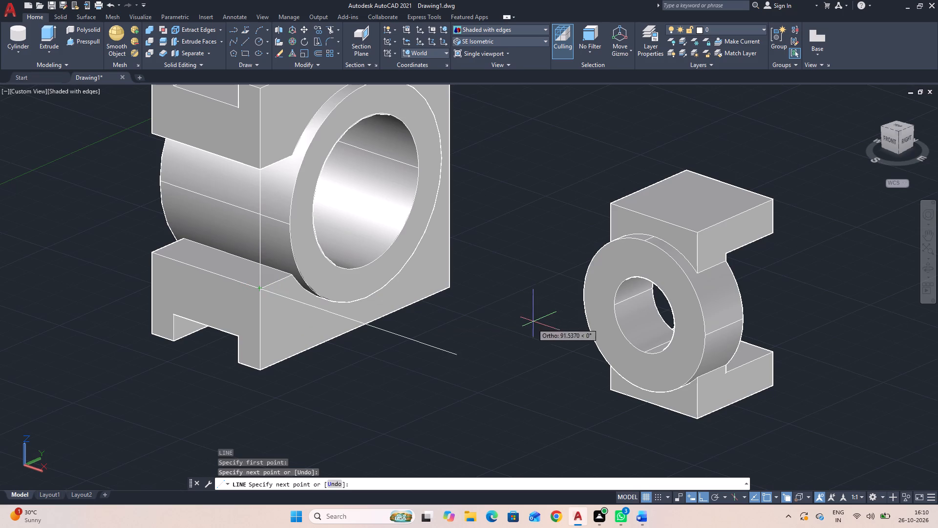
key(Escape)
Draw a vertical line about 45 long across the smaller part's rear slot opening, from its upper corner to its lower corner.
click(923, 267)
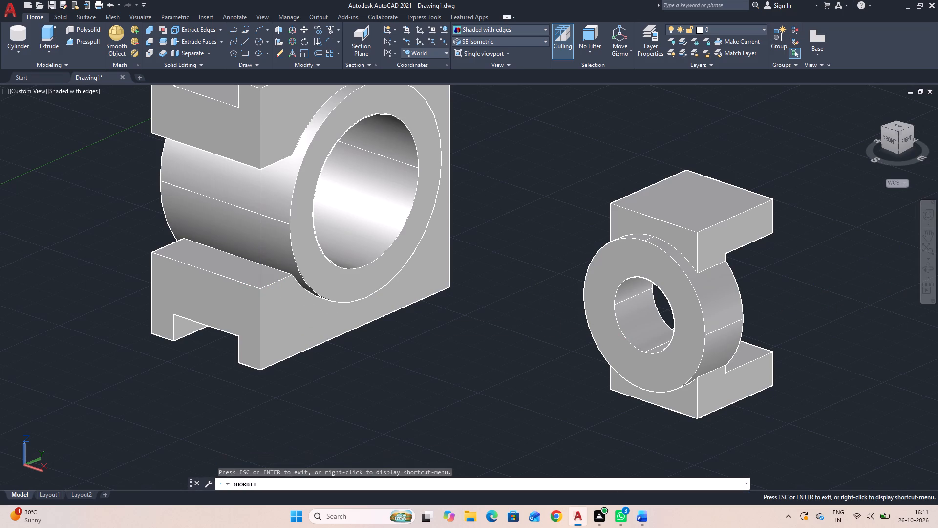
drag(607, 421, 576, 418)
key(Escape)
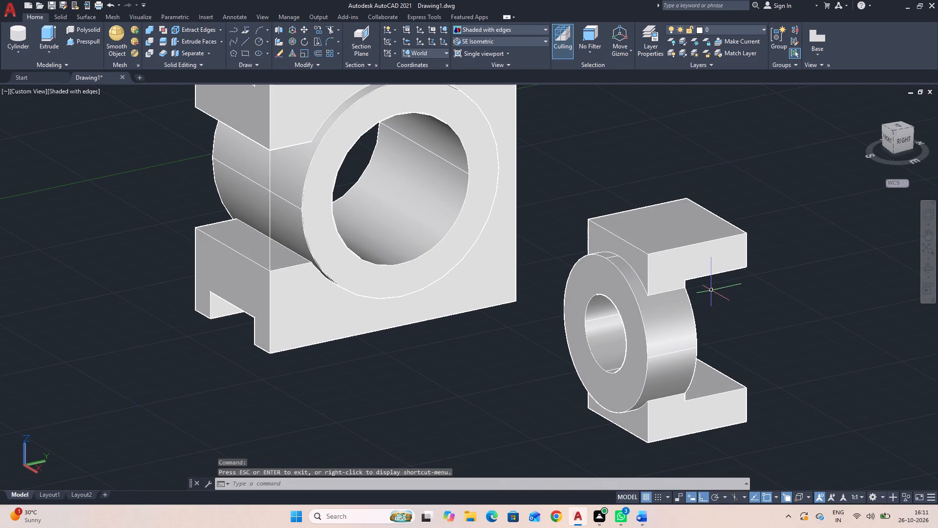
key(l)
key(space)
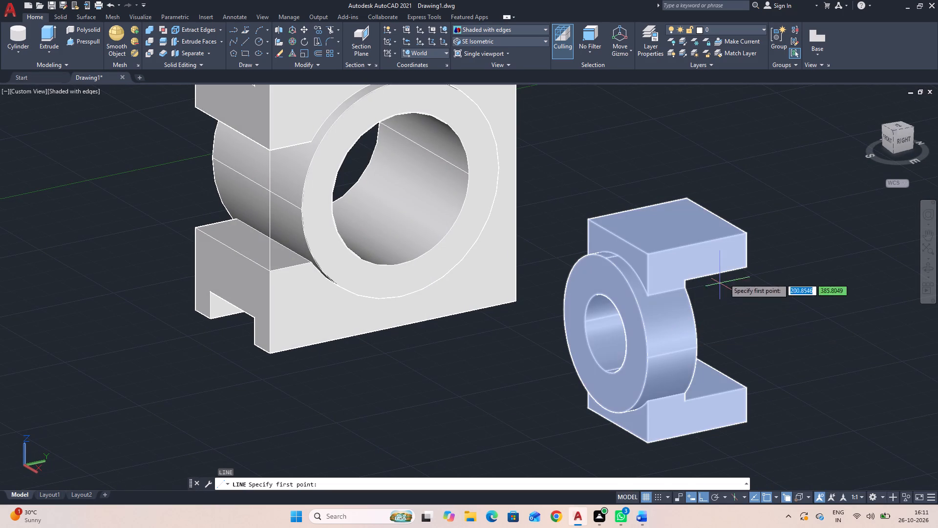
click(747, 268)
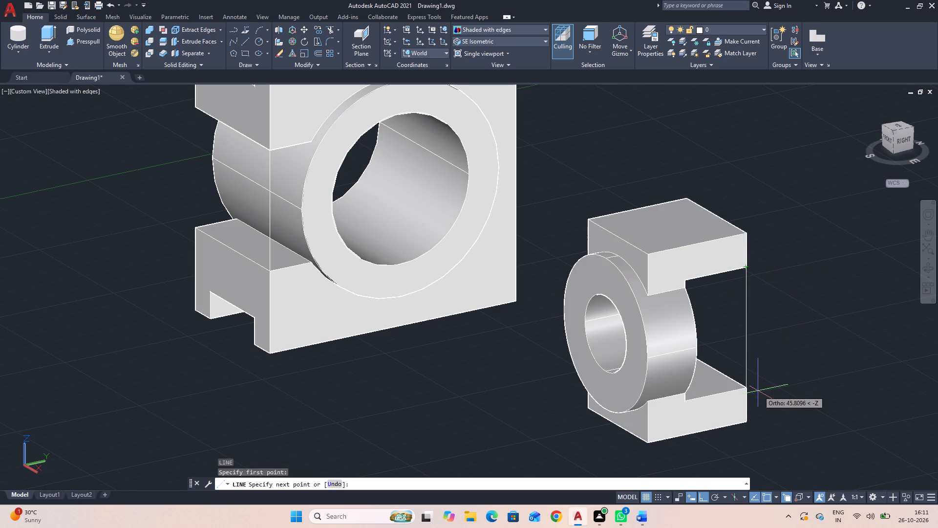
click(749, 389)
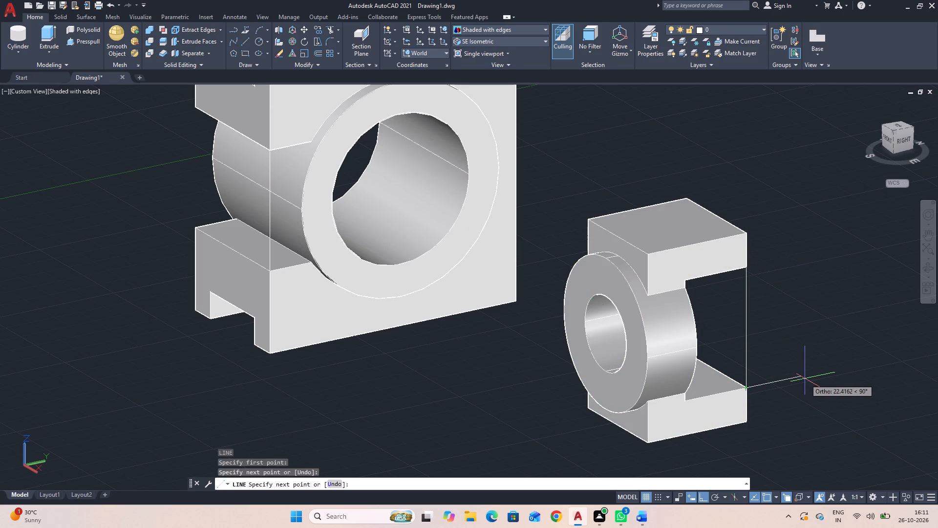
key(Escape)
Move the smaller part and its slot line from that line's midpoint to the midpoint of the larger block's slot line.
drag(807, 454, 800, 450)
click(597, 210)
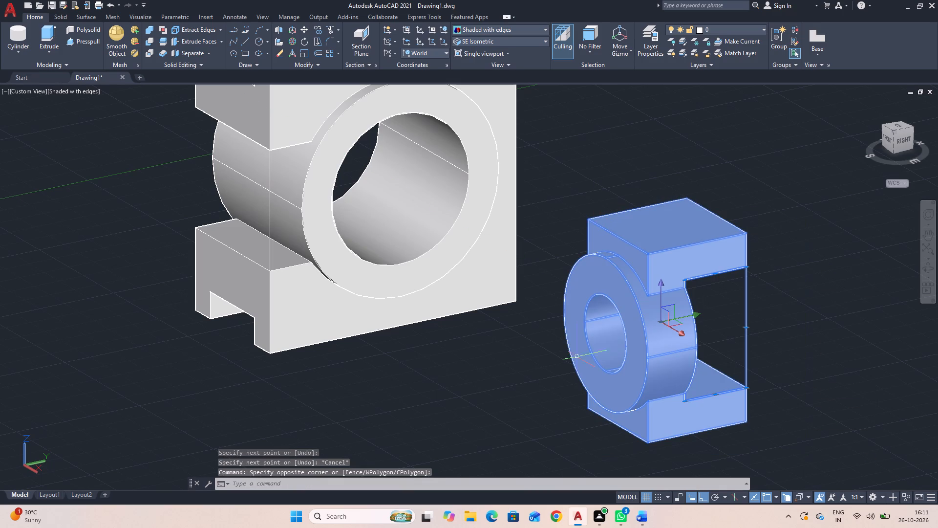
key(m)
key(space)
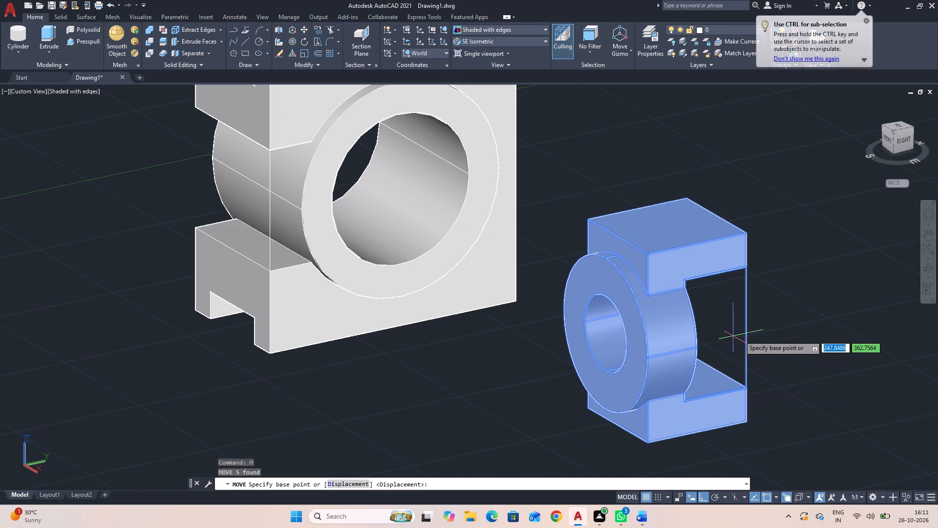
click(747, 329)
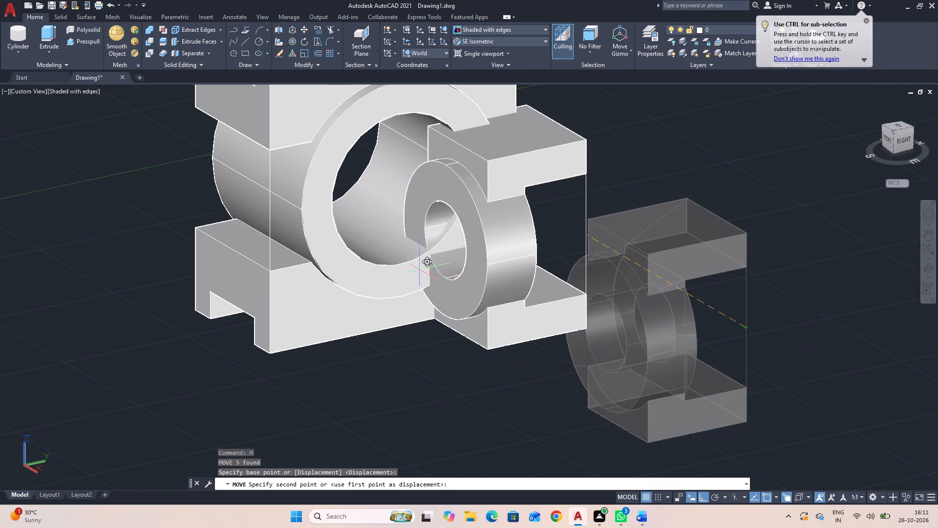
key(F8)
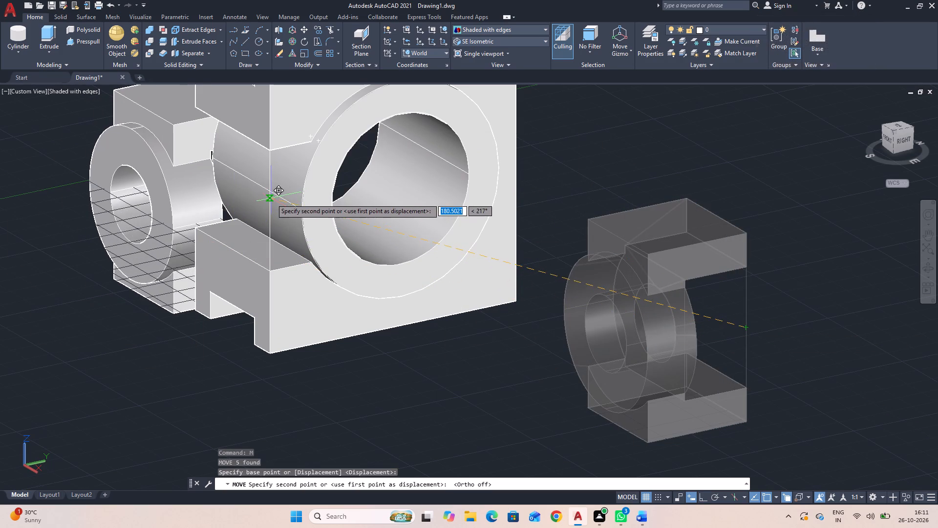
click(267, 213)
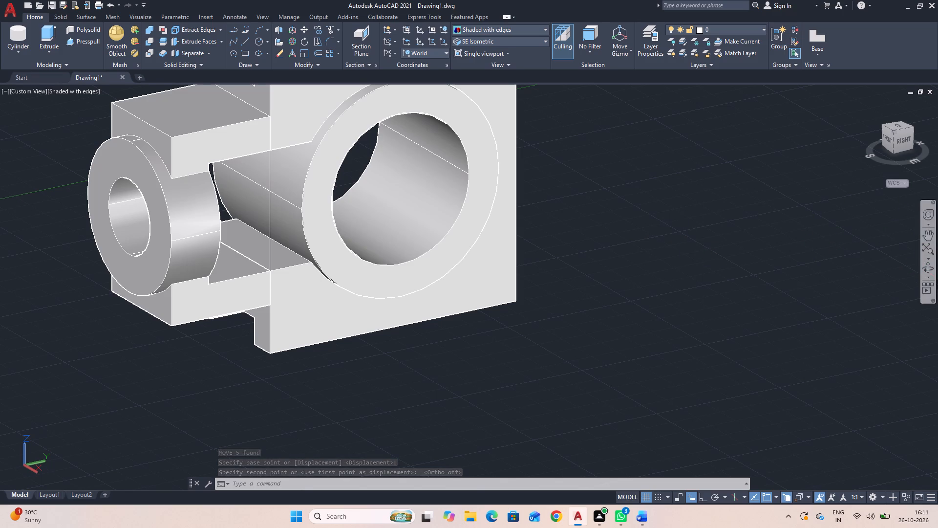
Examine the joined parts from the front and side, around the smaller part's boss and bore.
click(929, 269)
drag(730, 343, 789, 336)
drag(721, 361, 768, 365)
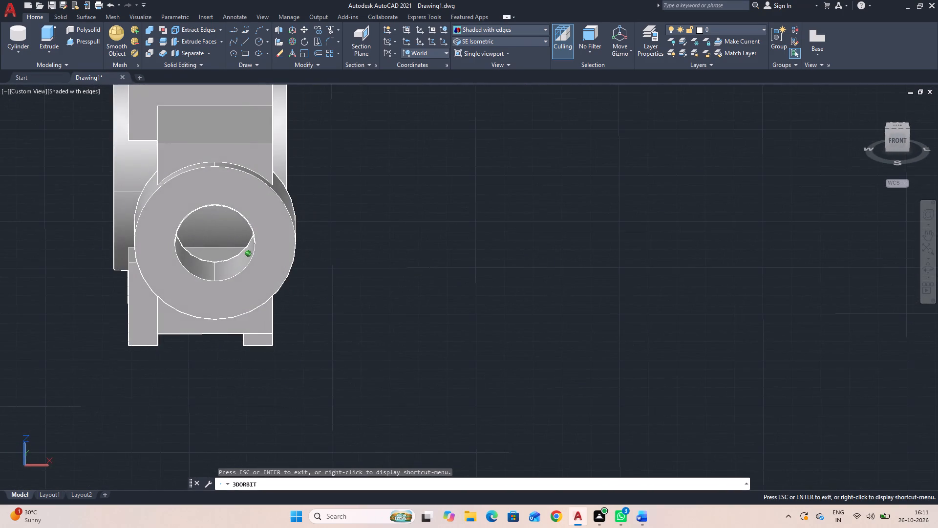
drag(560, 371, 541, 415)
drag(521, 407, 527, 374)
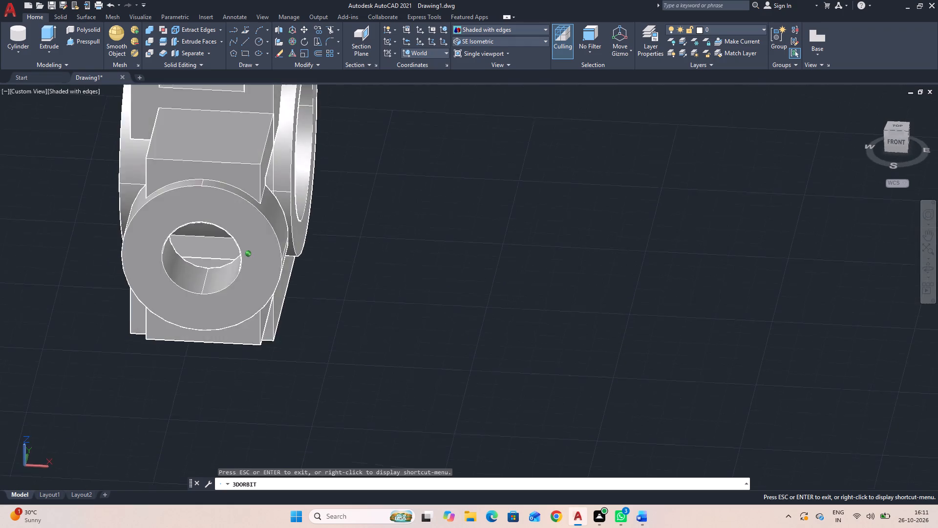
drag(527, 374, 534, 353)
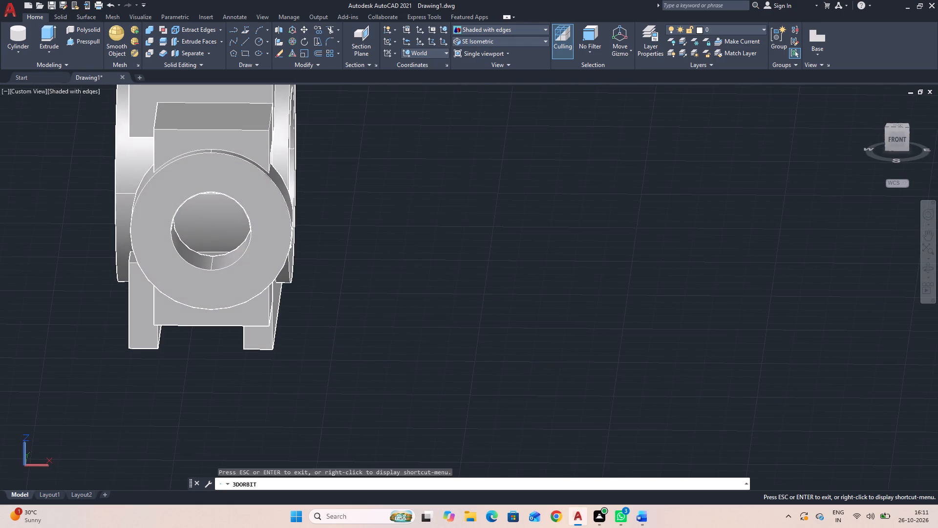
drag(493, 359, 563, 381)
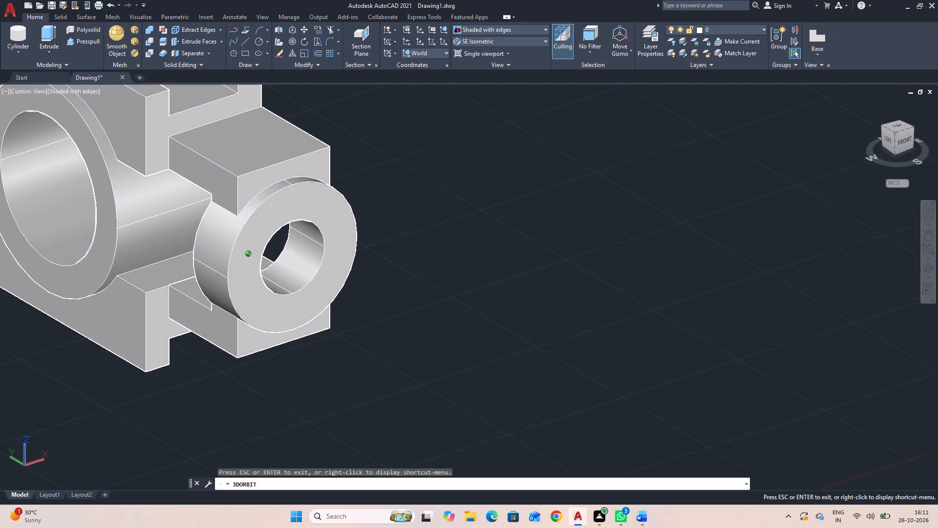
drag(563, 381, 562, 381)
drag(533, 383, 527, 387)
key(Escape)
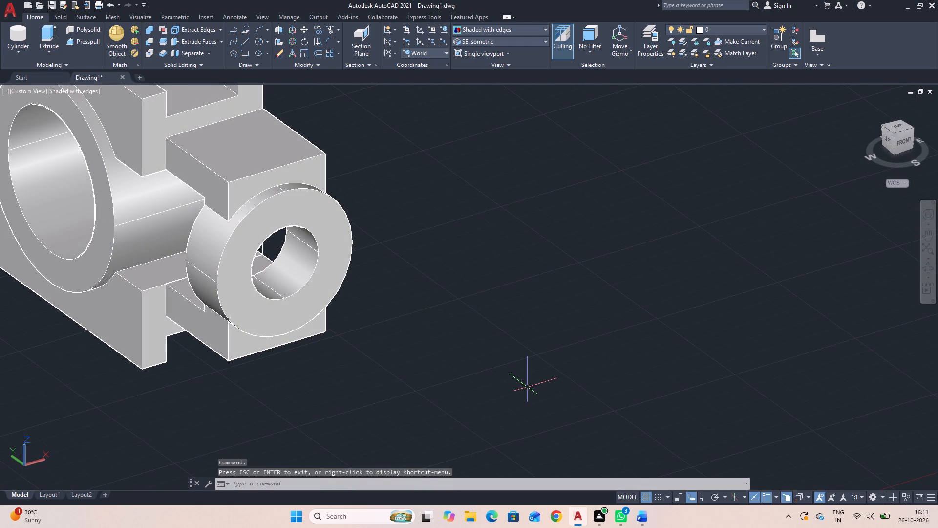
Draw a vertical line about 28 long from the bore's centre to the boss face's top quadrant, then a 4-long horizontal segment along X.
key(l)
key(space)
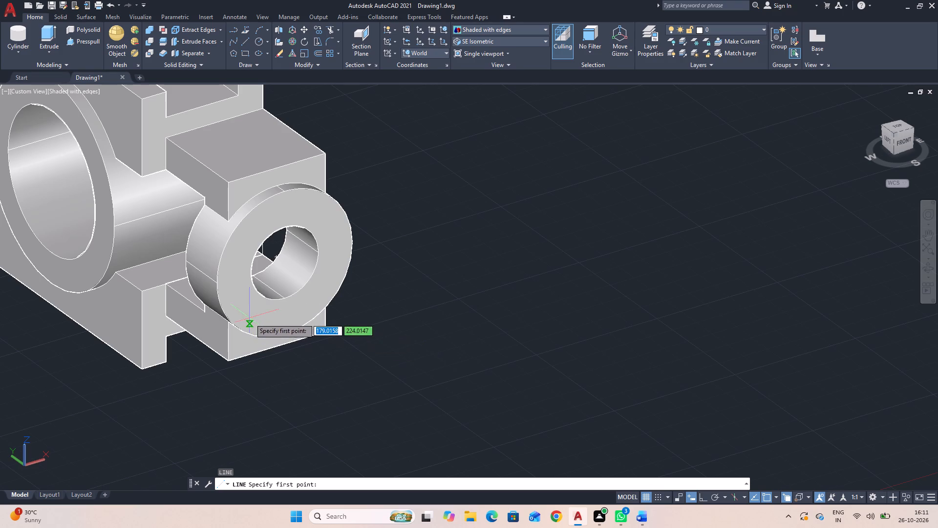
click(287, 265)
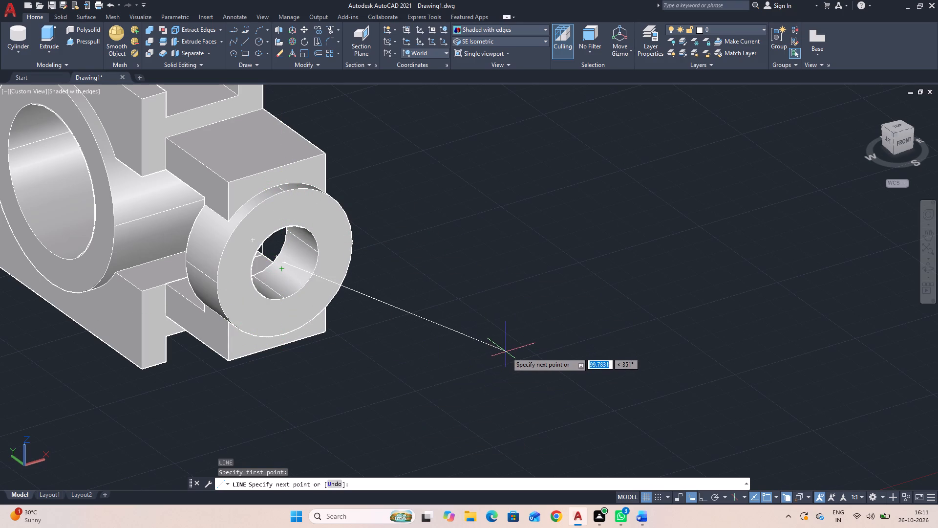
key(F8)
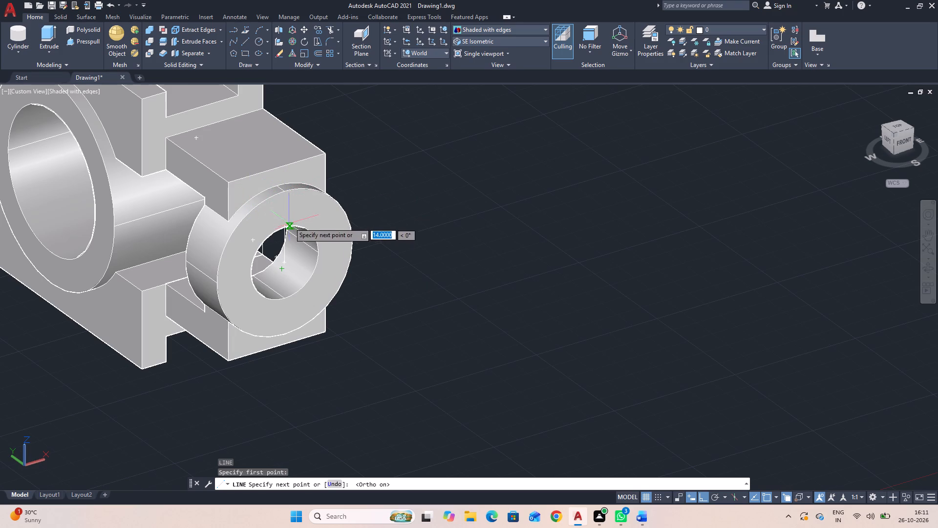
scroll(290, 219, up, 3)
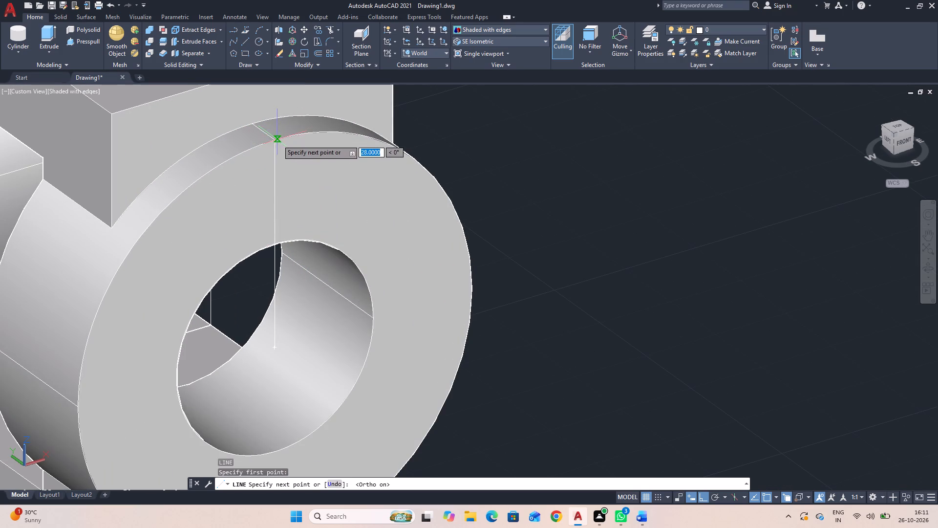
shift+right_click(533, 248)
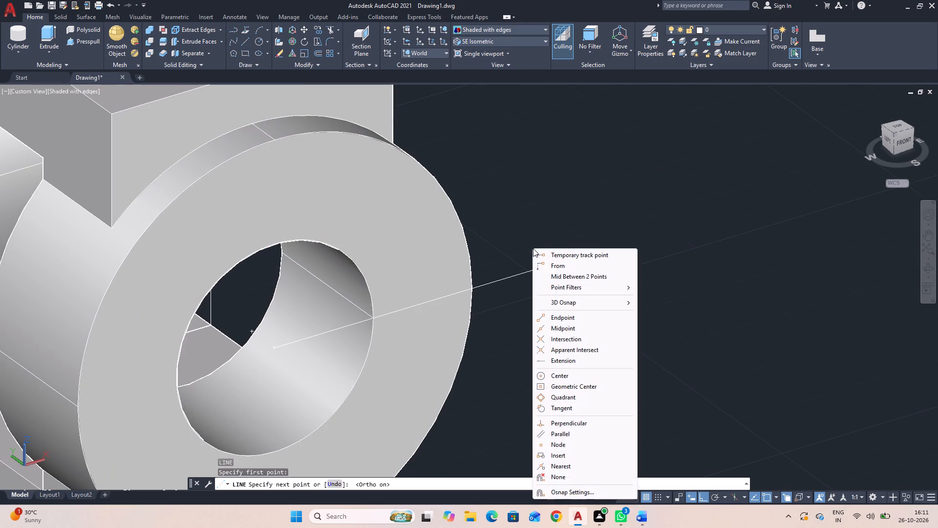
click(557, 396)
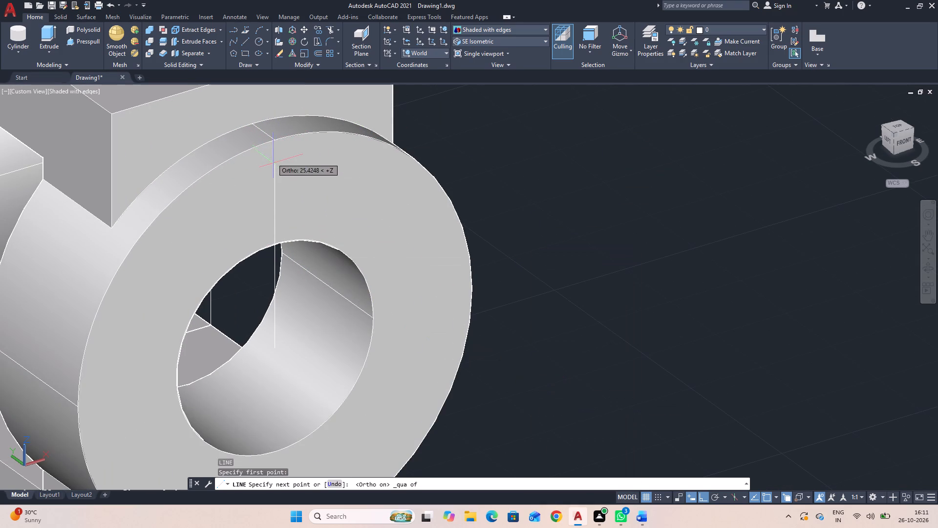
click(276, 140)
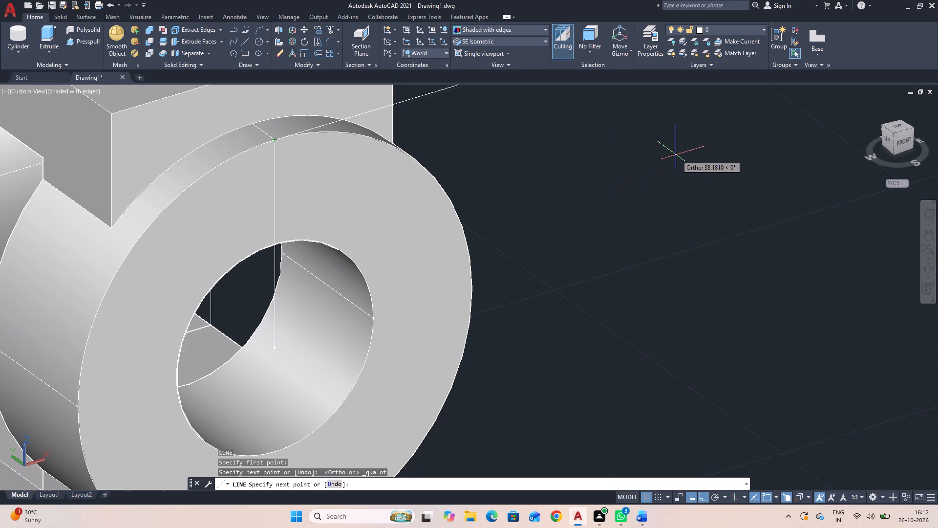
key(4)
key(Return)
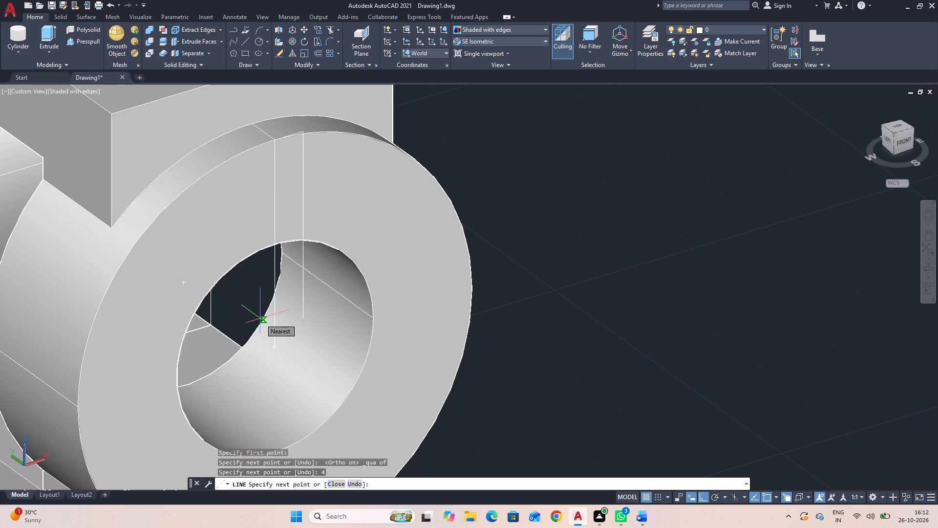
key(Escape)
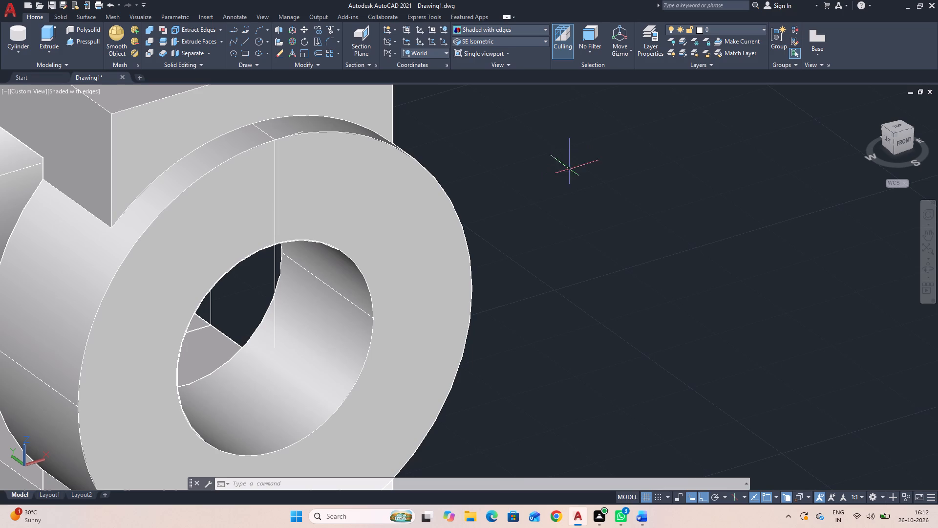
From the 4-long segment's end, draw down to the centre line's midpoint level, then outline an 8 by 3 rectangle above the bore.
key(l)
key(space)
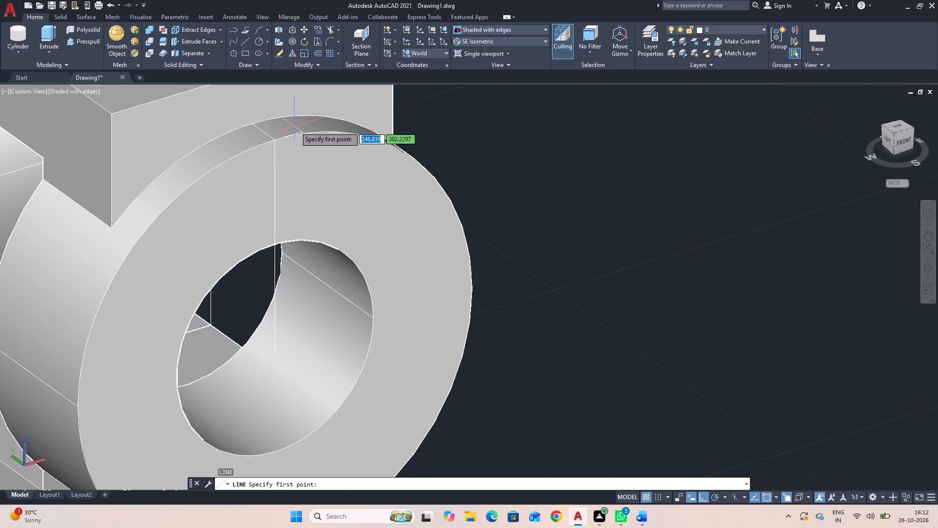
click(302, 131)
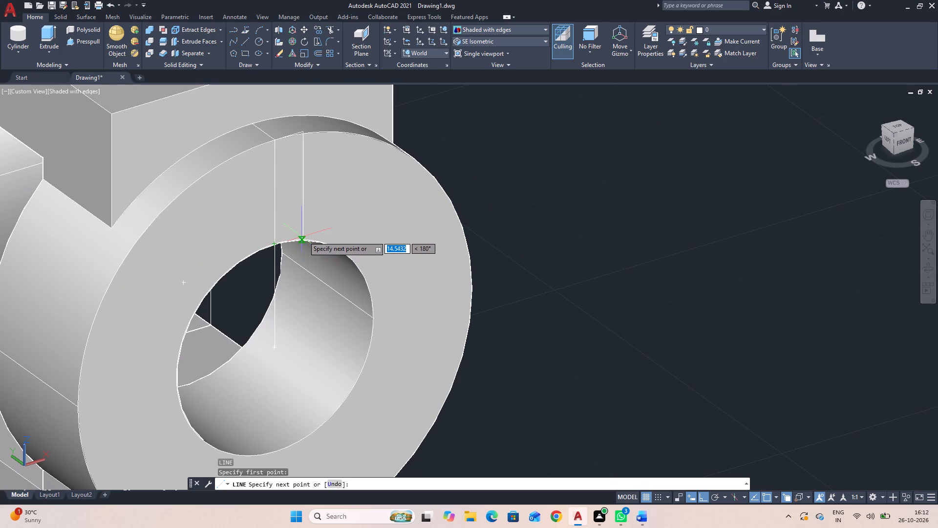
scroll(310, 235, up, 2)
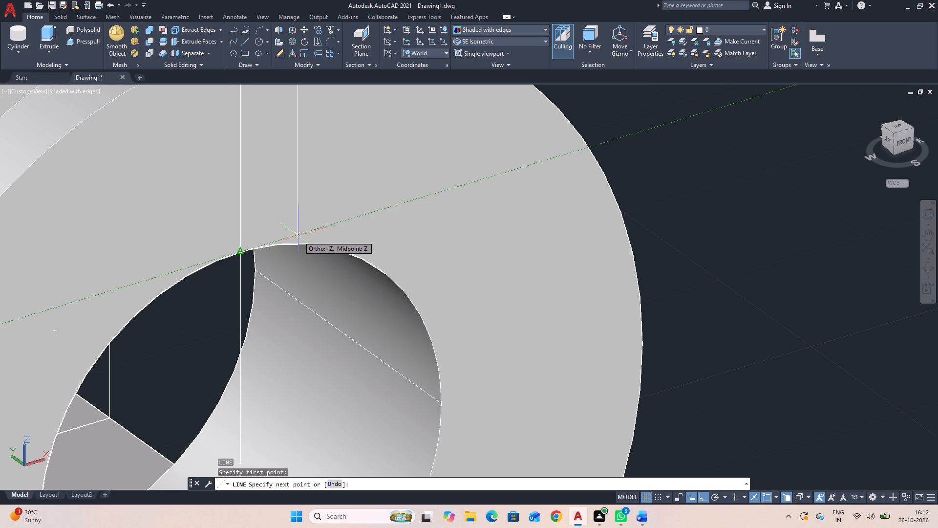
click(298, 236)
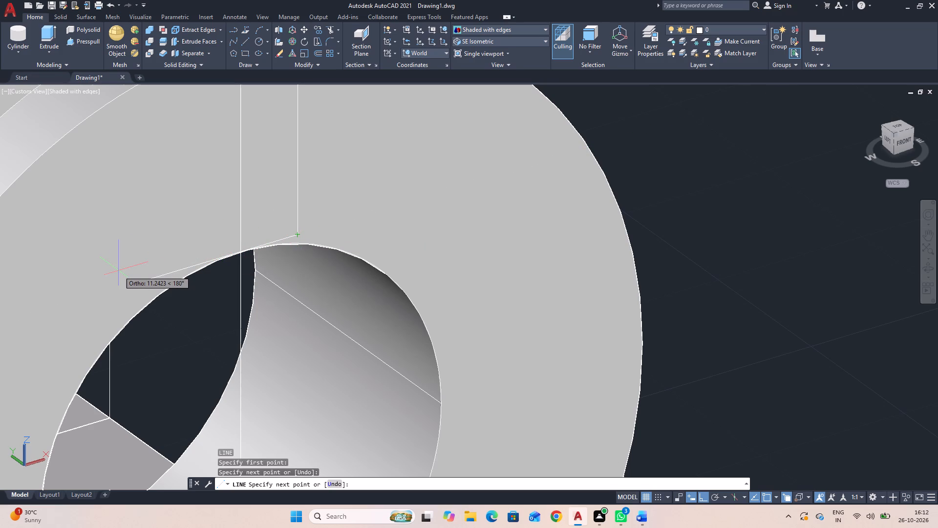
key(8)
key(Return)
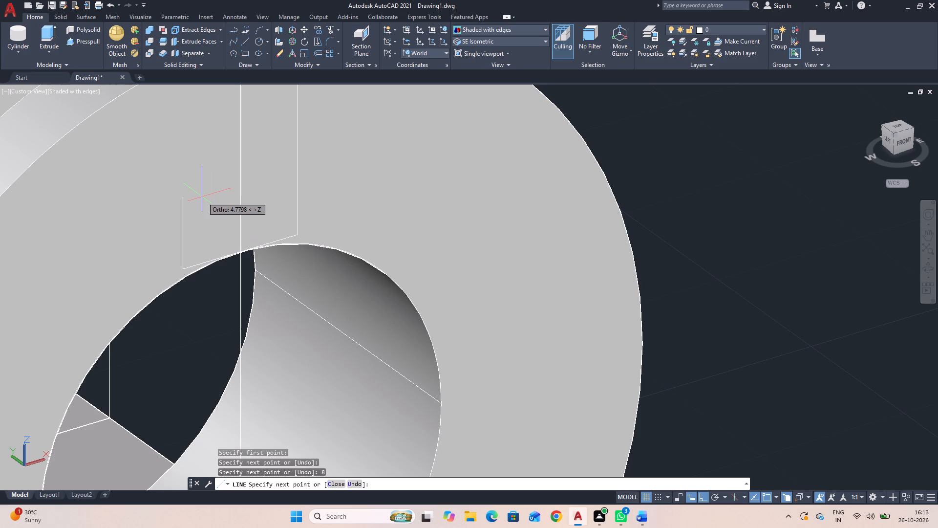
key(3)
key(Return)
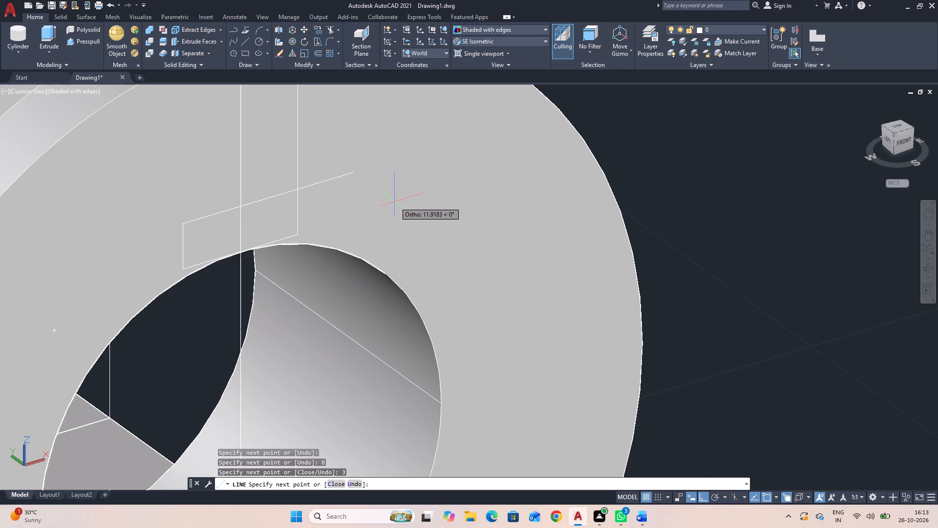
key(8)
key(Return)
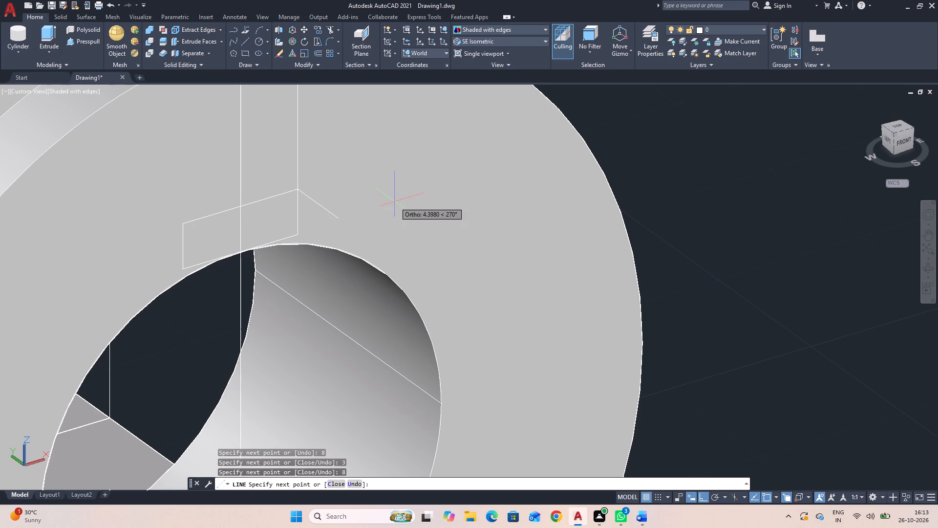
key(Escape)
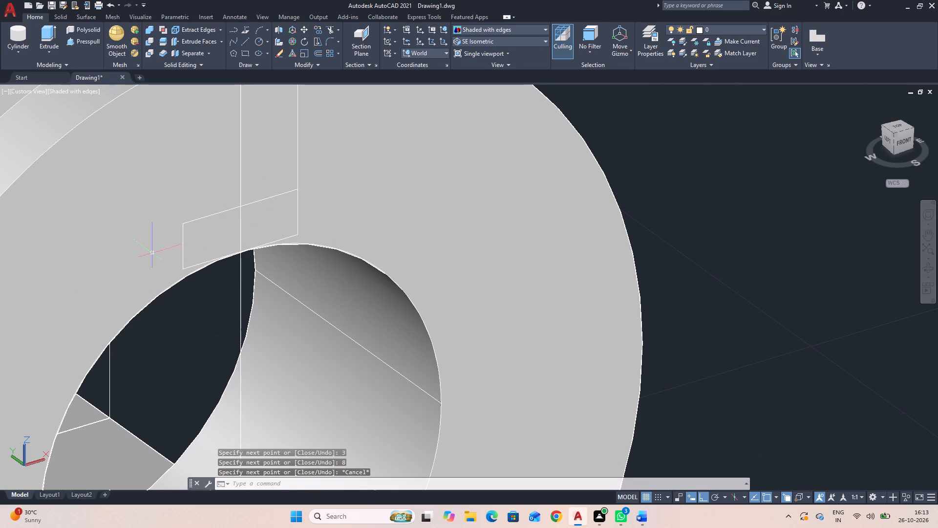
Draw three lines extending the 8-wide rectangle downward into the bore, joining its two lower corners.
text(l)
key(space)
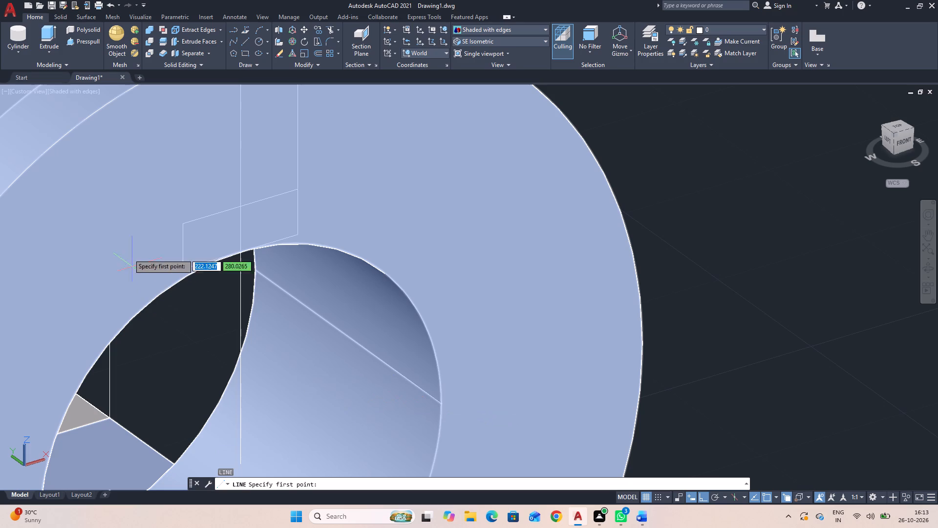
click(186, 268)
click(186, 300)
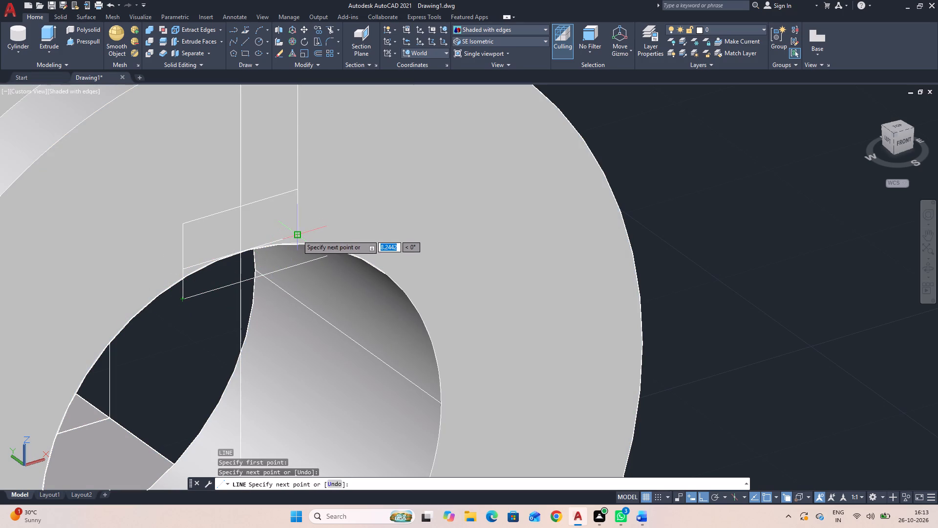
click(297, 265)
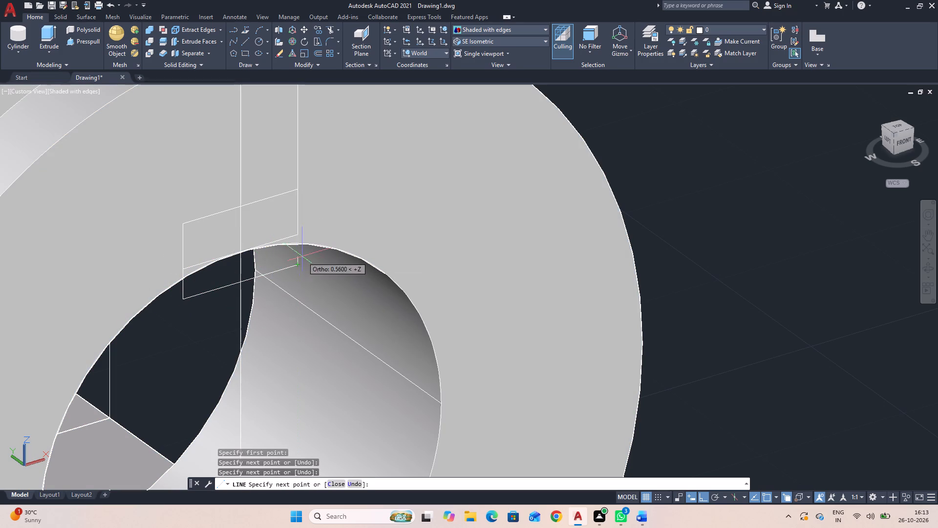
click(299, 236)
key(grave)
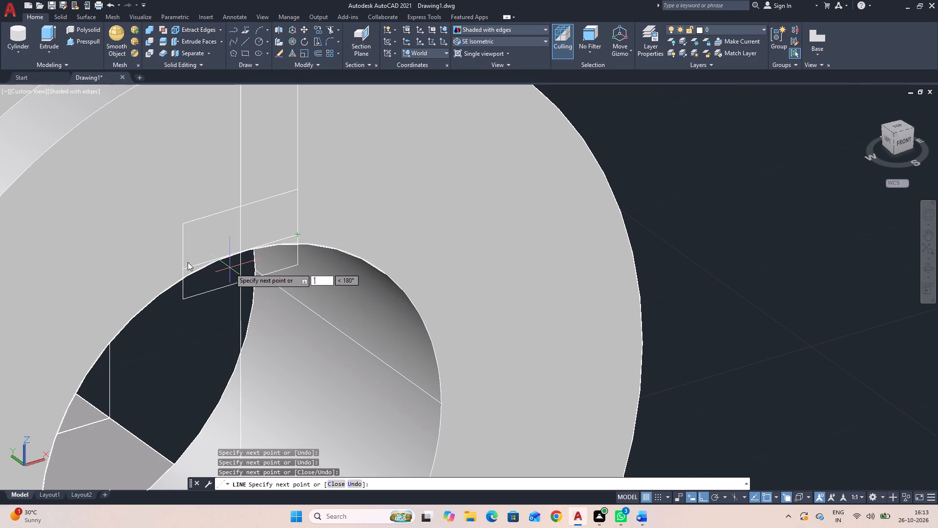
key(grave)
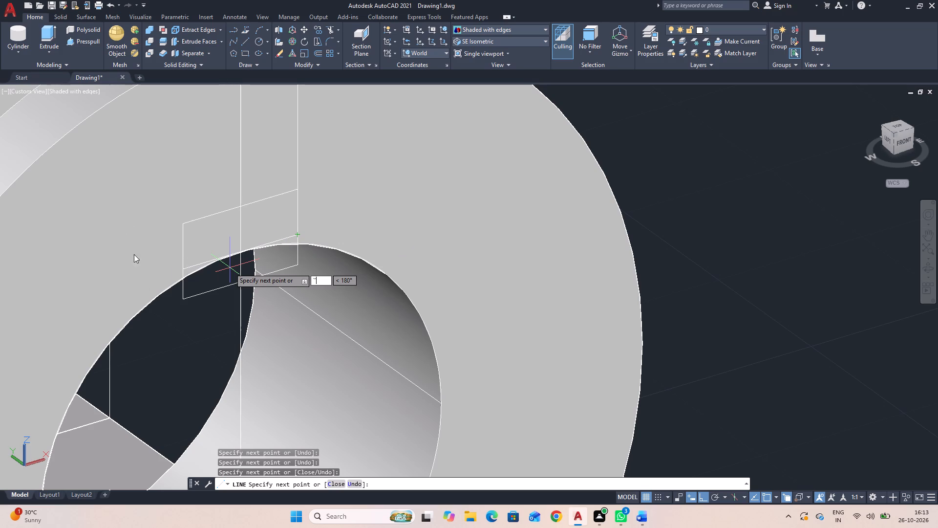
key(Escape)
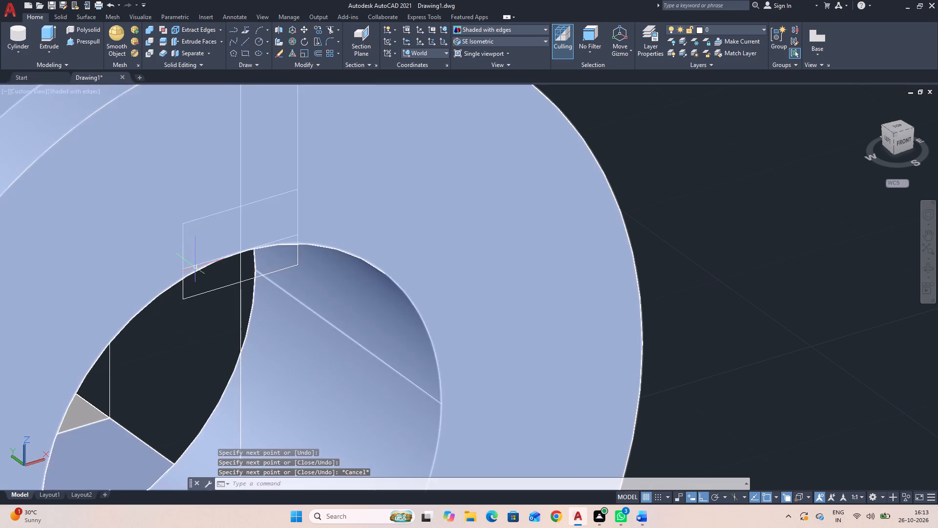
Erase the rectangle's original bottom edge so the outline is one closed profile crossing the bore's rim.
click(195, 265)
key(Delete)
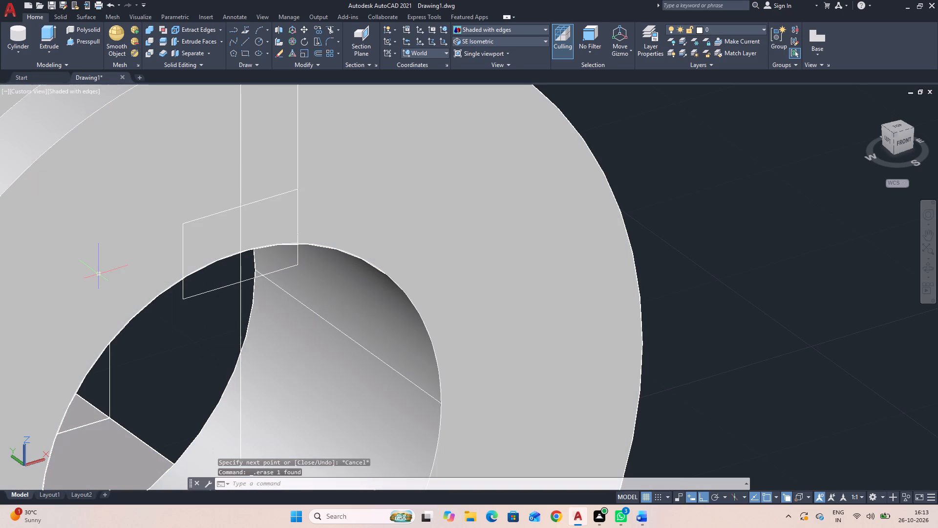
Erase the three construction lines: the vertical centre line, the short horizontal segment on the boss rim, and the vertical dropping from its end.
scroll(398, 237, down, 2)
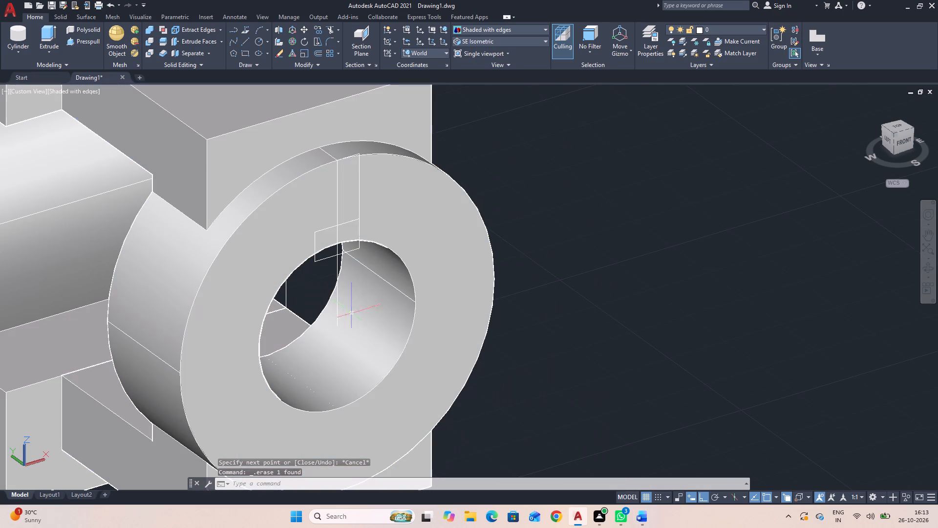
click(337, 262)
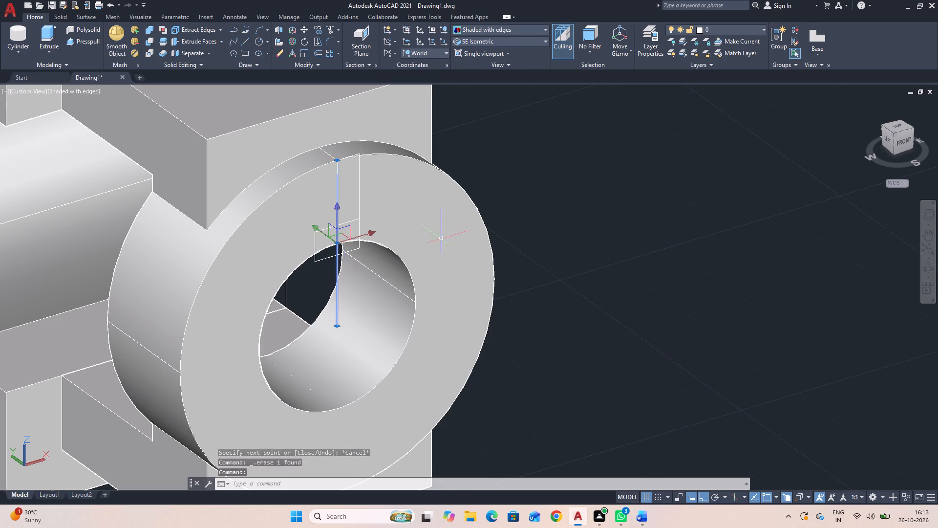
key(Delete)
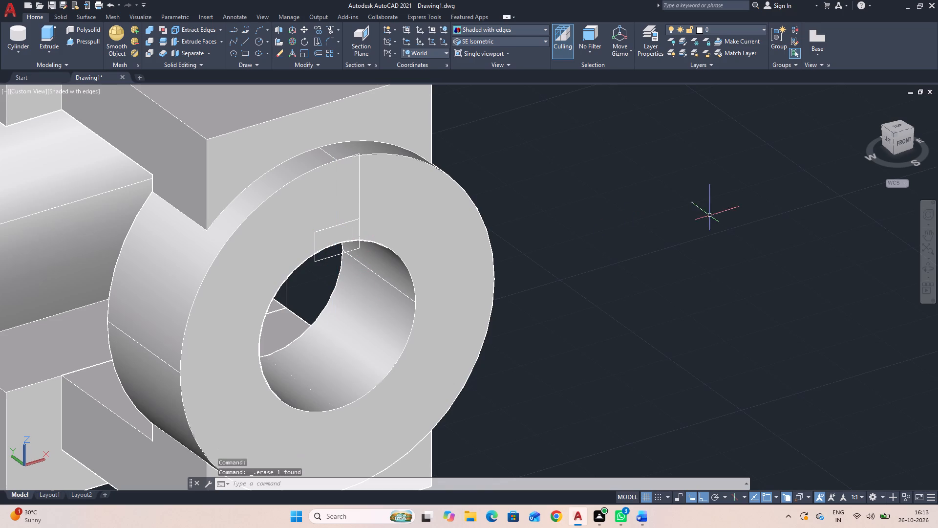
click(356, 154)
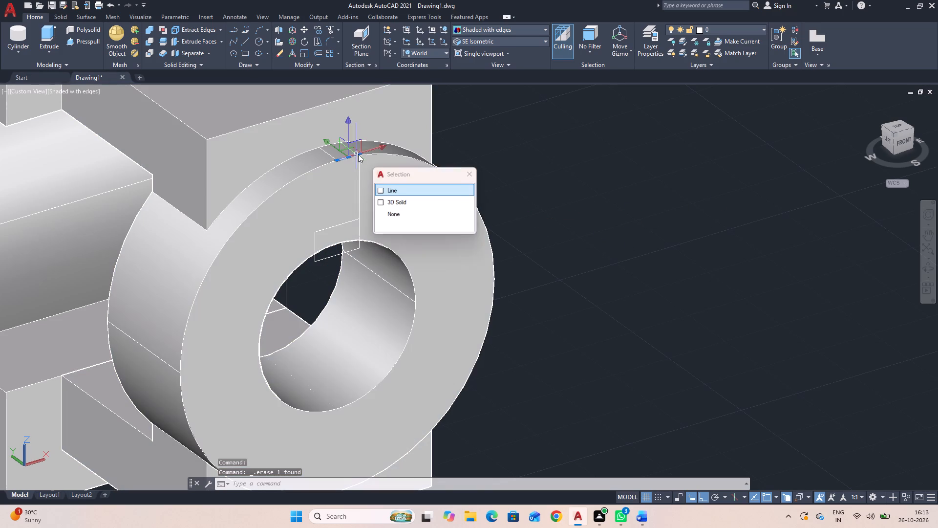
key(Delete)
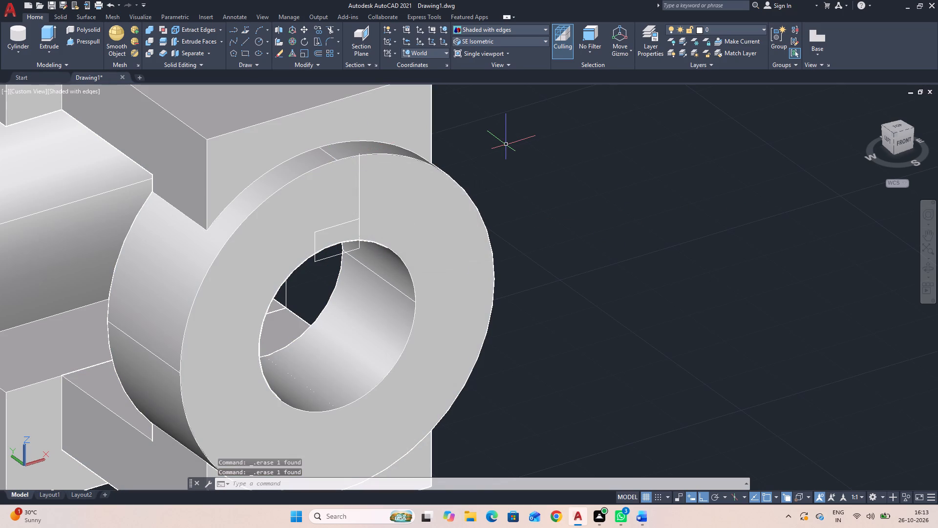
click(359, 183)
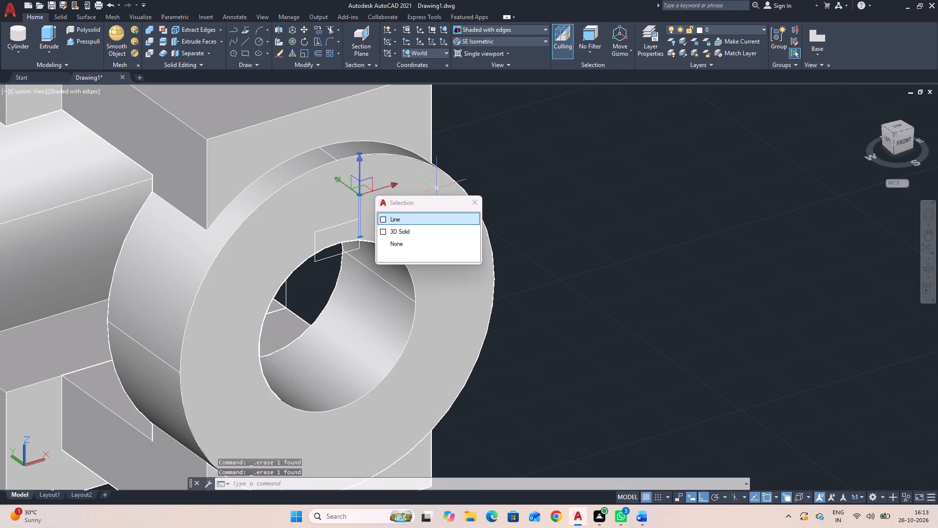
key(Delete)
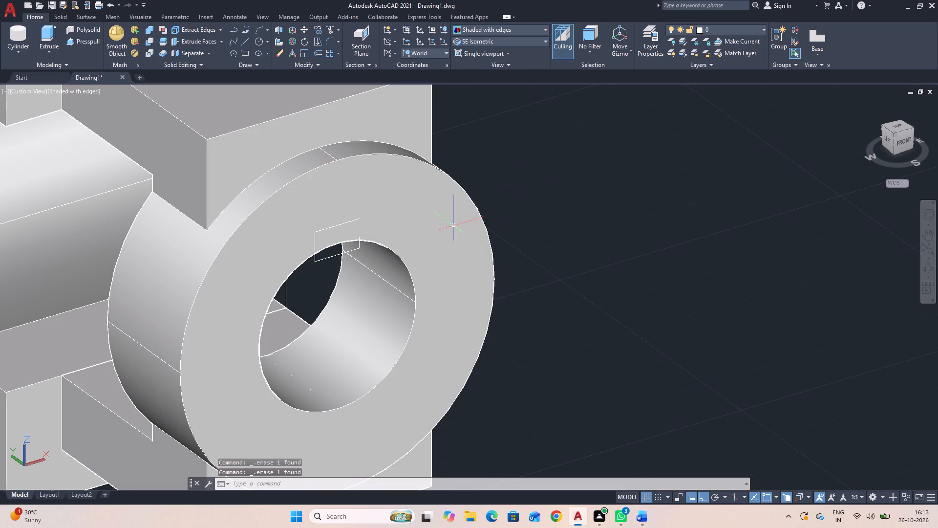
Draw a line closing the missing upper part of the keyway outline's side, from its top corner down to the existing lower side line.
text(l)
key(space)
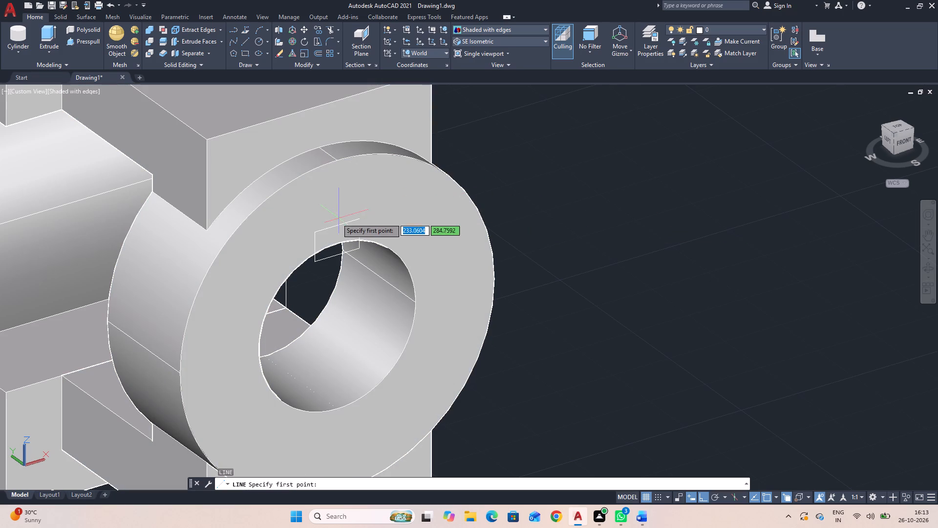
click(360, 220)
click(359, 238)
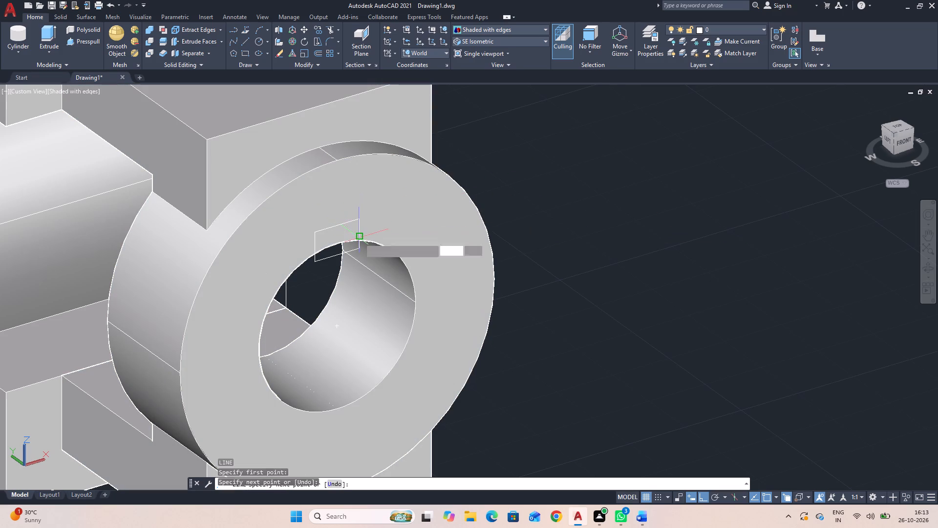
key(Escape)
Presspull the keyway area above the smaller bore's rim back through the boss to cut the keyway.
middle_drag(542, 191, 681, 263)
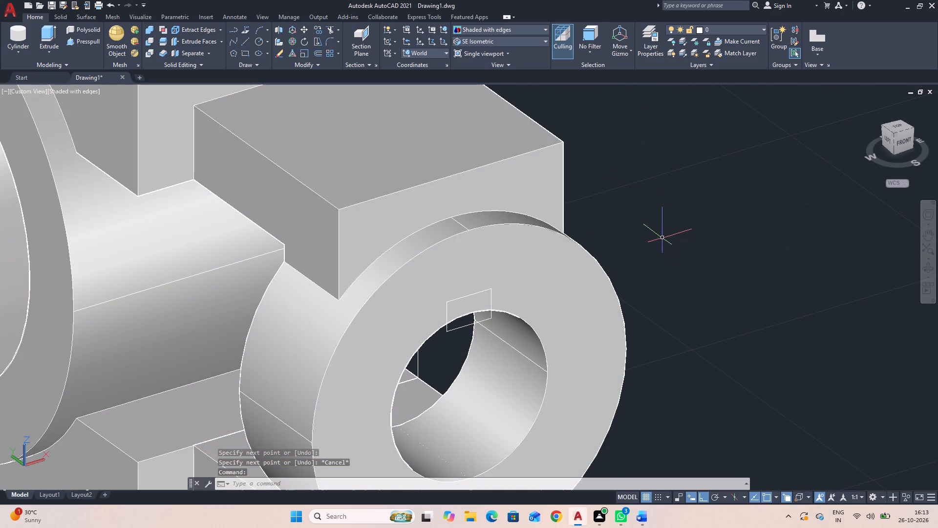
click(923, 268)
drag(853, 305, 644, 318)
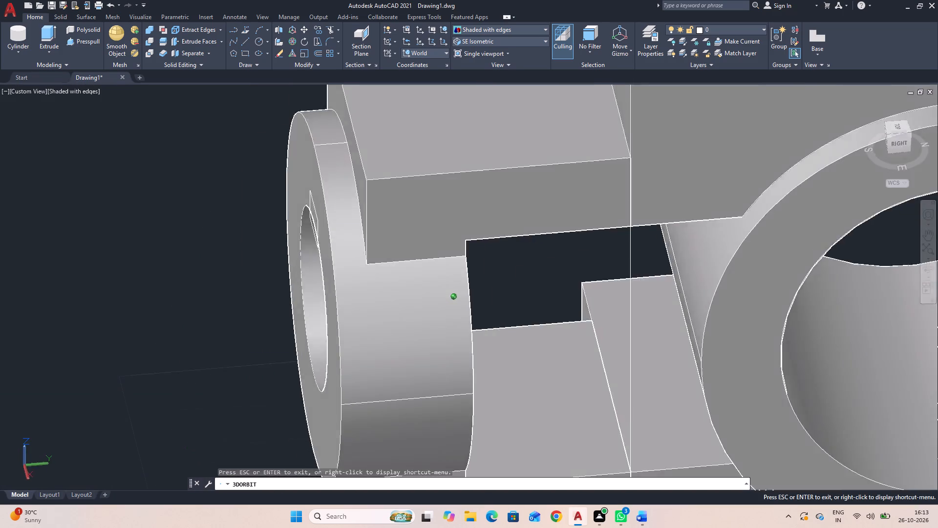
drag(644, 318, 680, 290)
key(Escape)
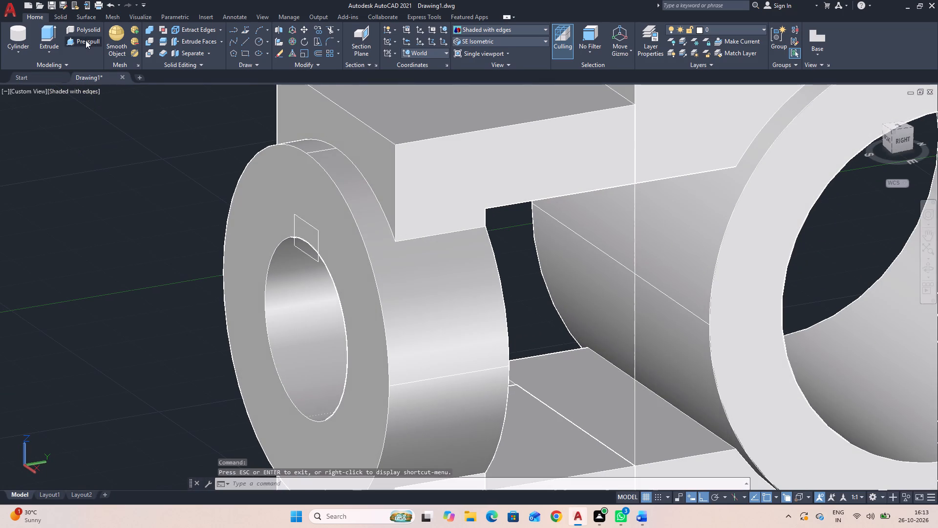
click(86, 38)
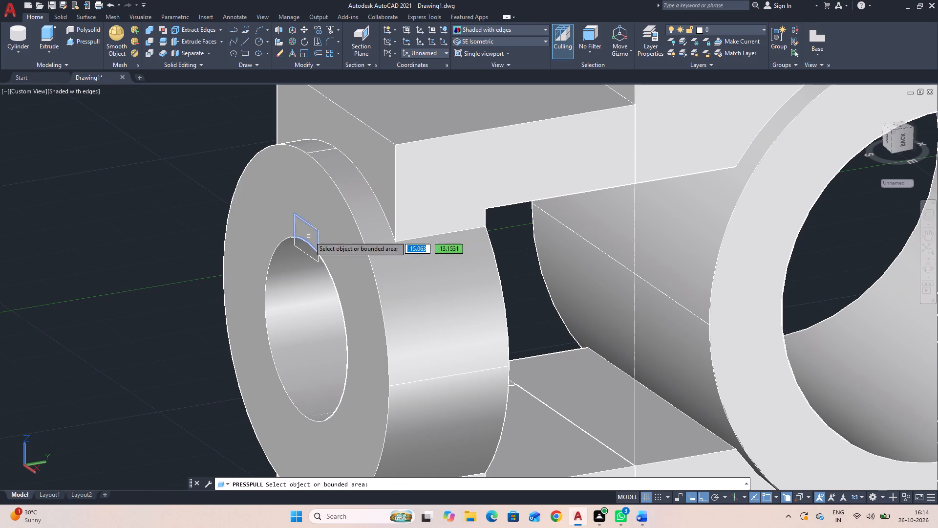
click(309, 236)
click(514, 252)
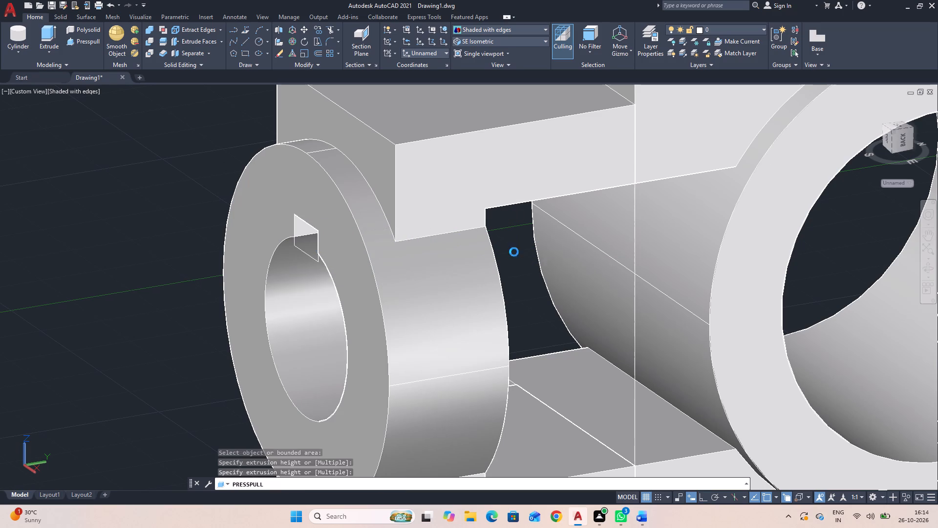
key(Escape)
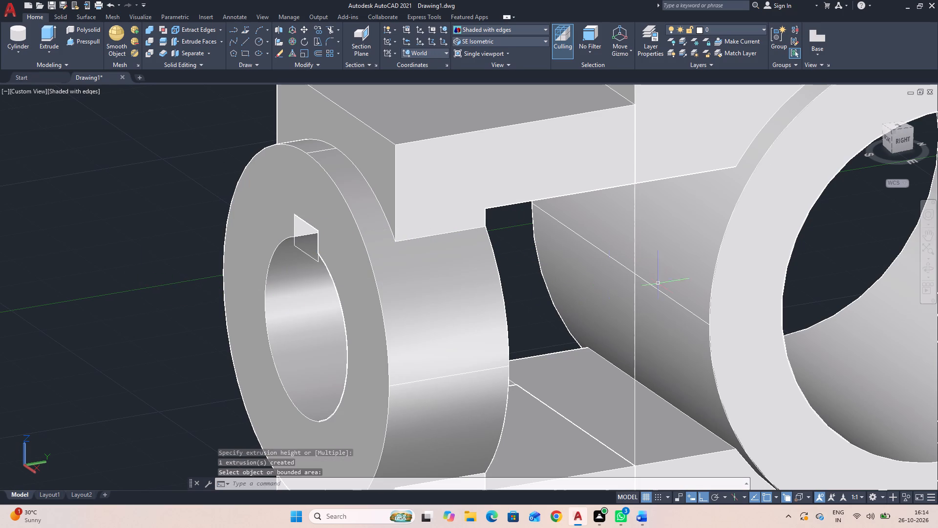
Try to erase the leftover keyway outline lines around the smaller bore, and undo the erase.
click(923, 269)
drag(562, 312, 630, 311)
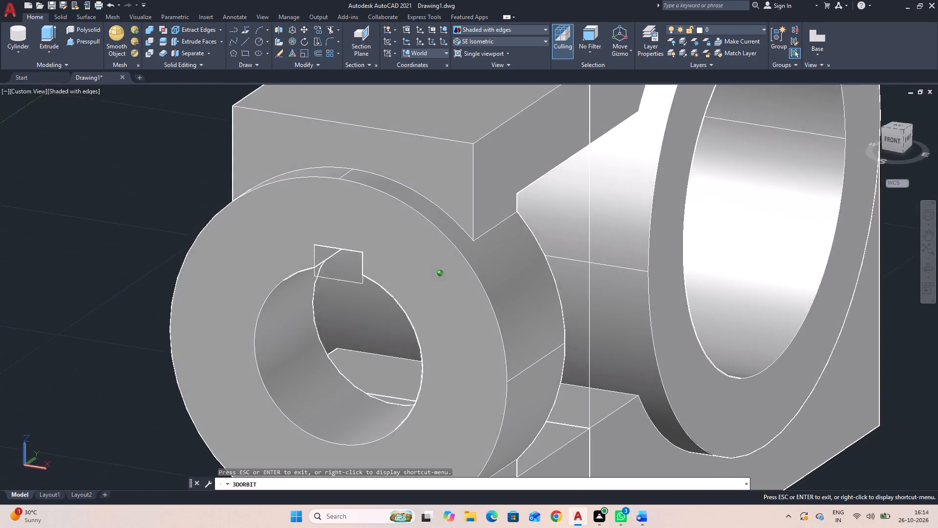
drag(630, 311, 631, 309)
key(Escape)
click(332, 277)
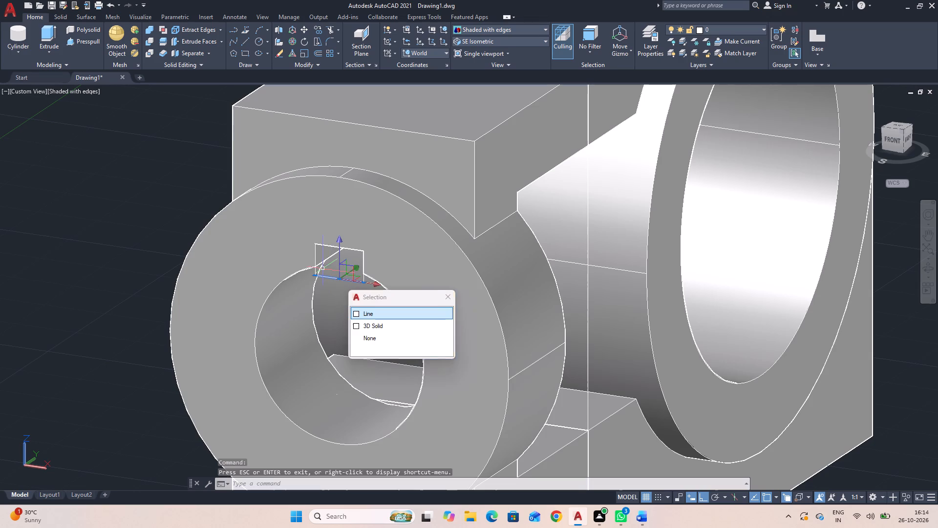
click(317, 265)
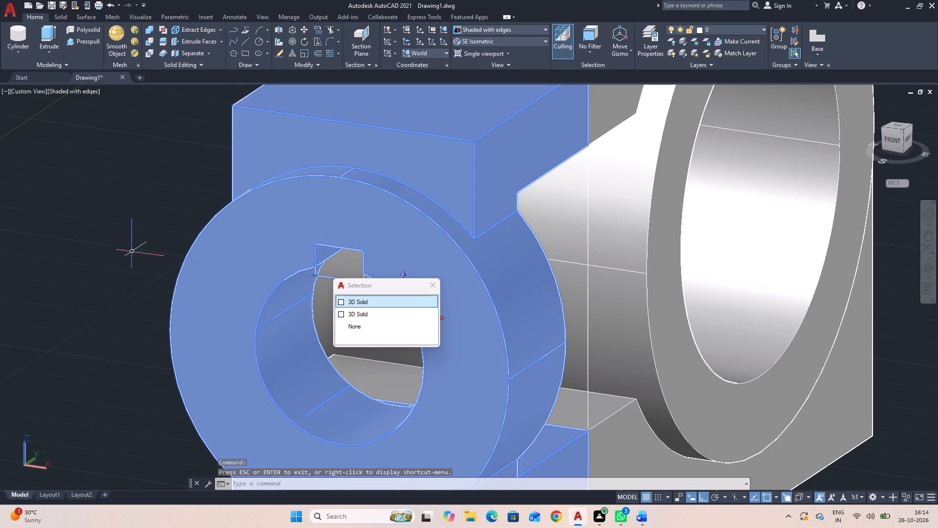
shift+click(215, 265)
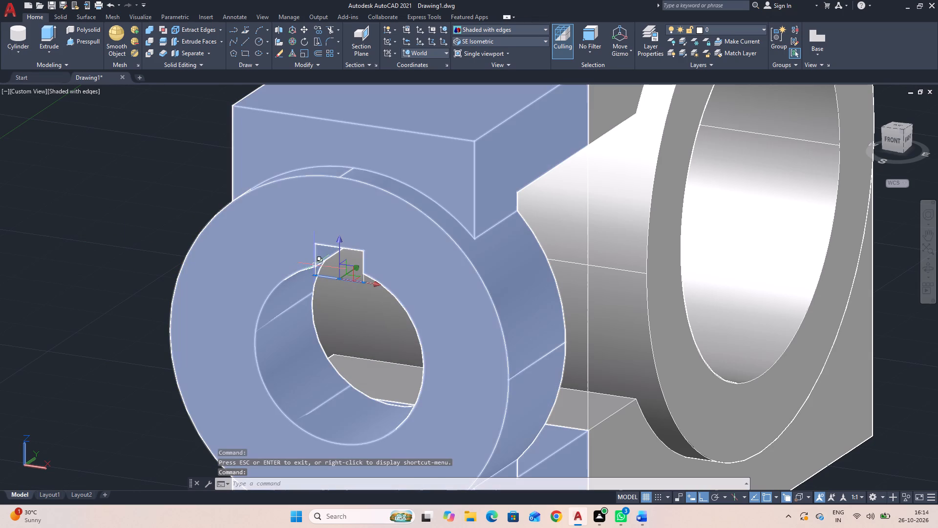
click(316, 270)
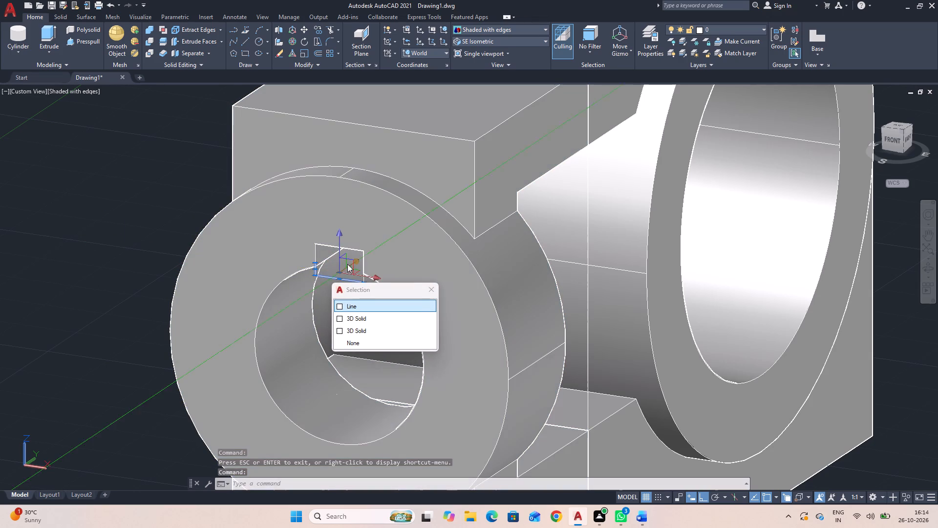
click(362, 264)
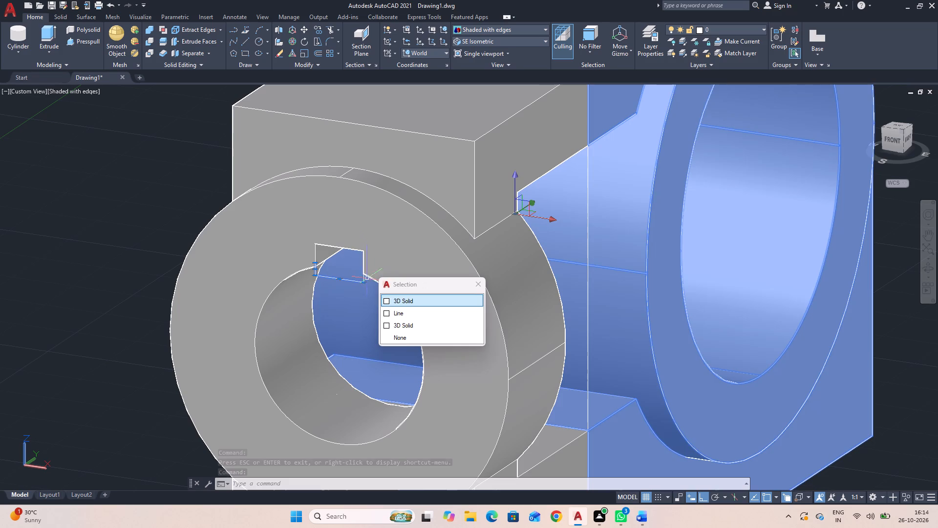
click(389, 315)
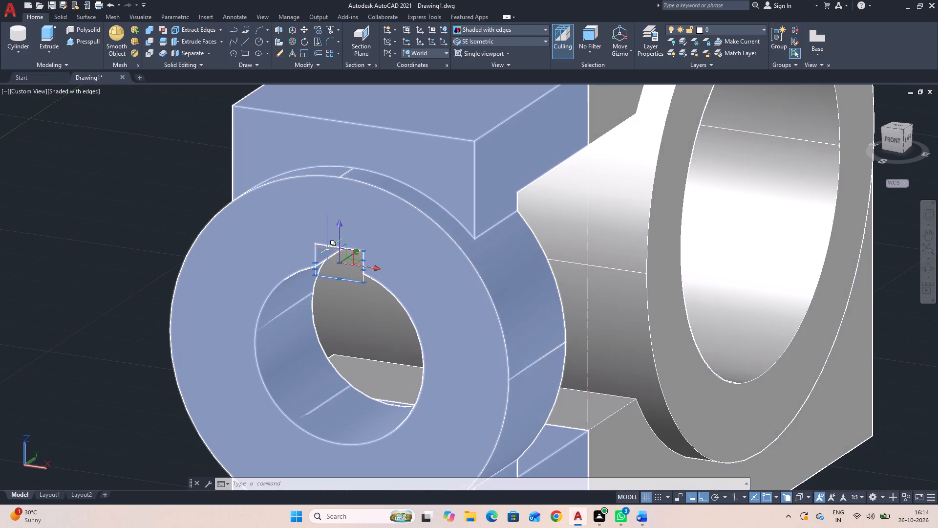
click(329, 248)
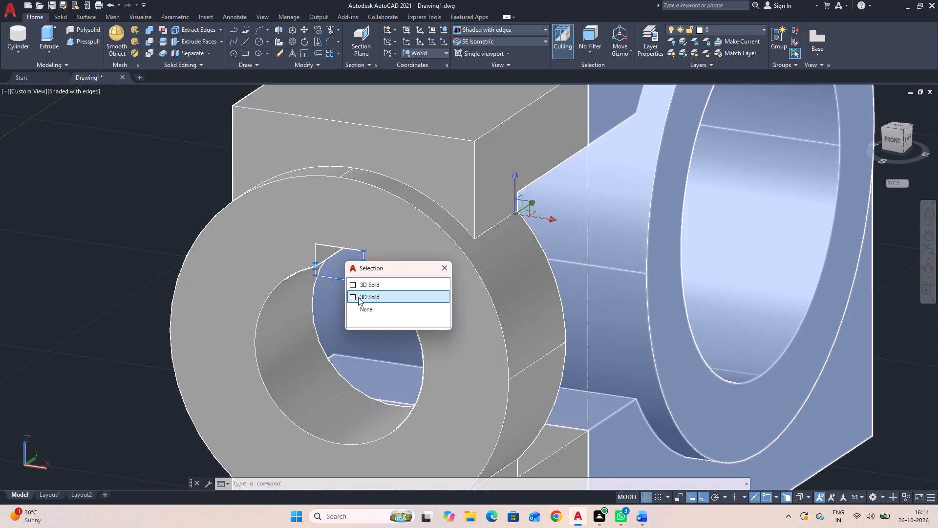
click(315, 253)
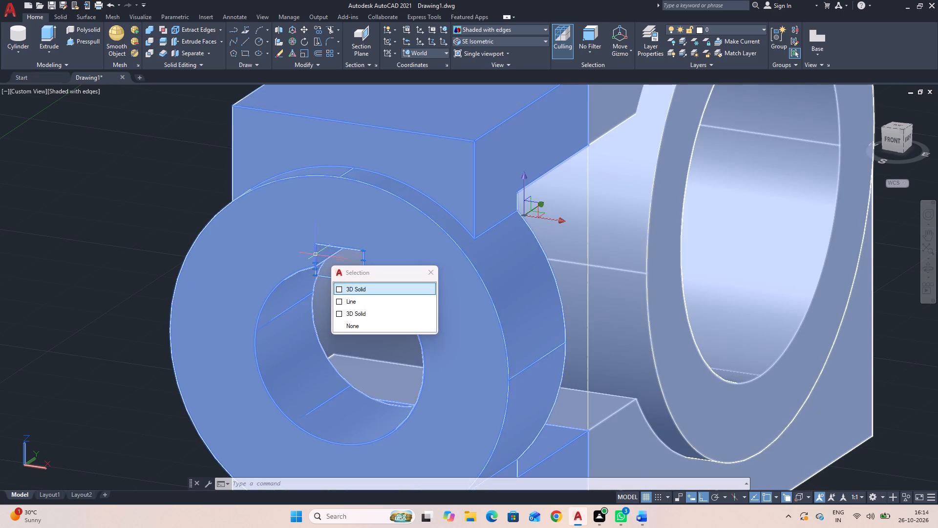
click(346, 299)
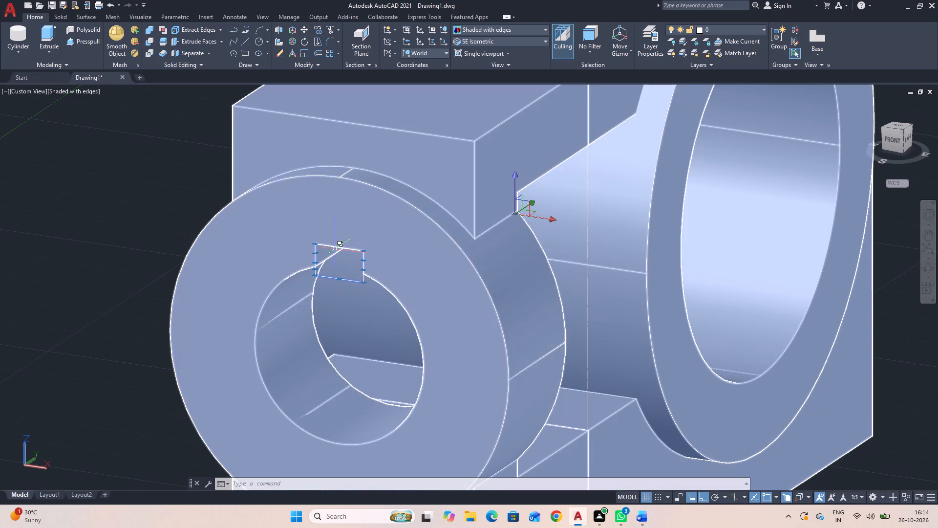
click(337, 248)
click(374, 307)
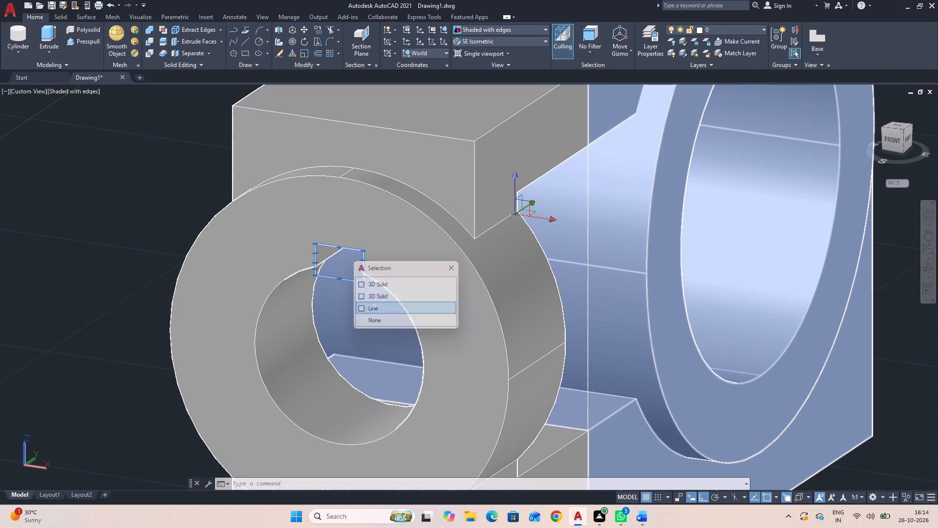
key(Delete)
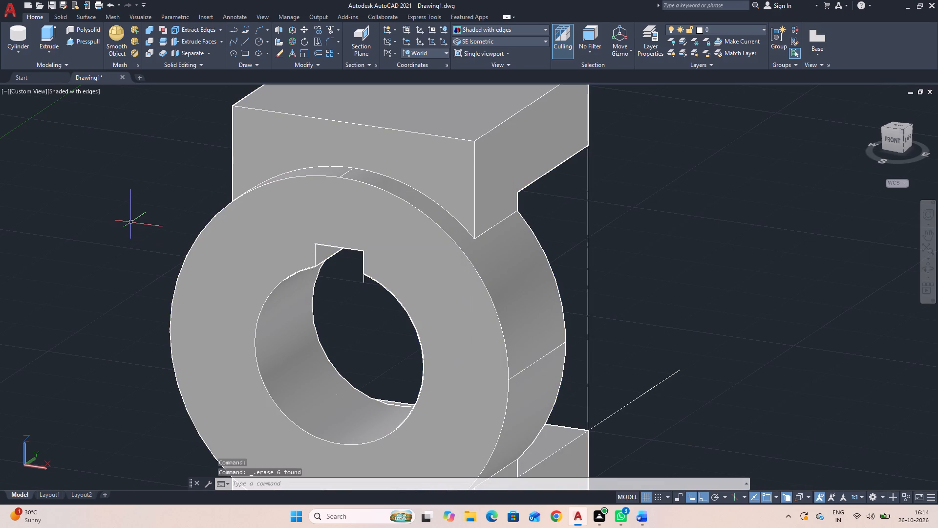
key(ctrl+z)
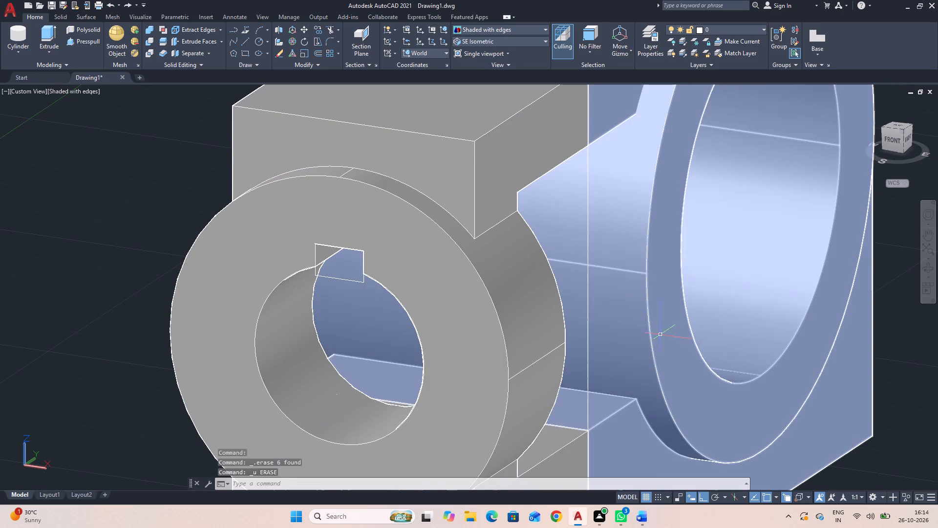
Union the slotted, bored block and the smaller boss part into a single solid.
middle_drag(902, 370, 711, 283)
scroll(713, 284, down, 2)
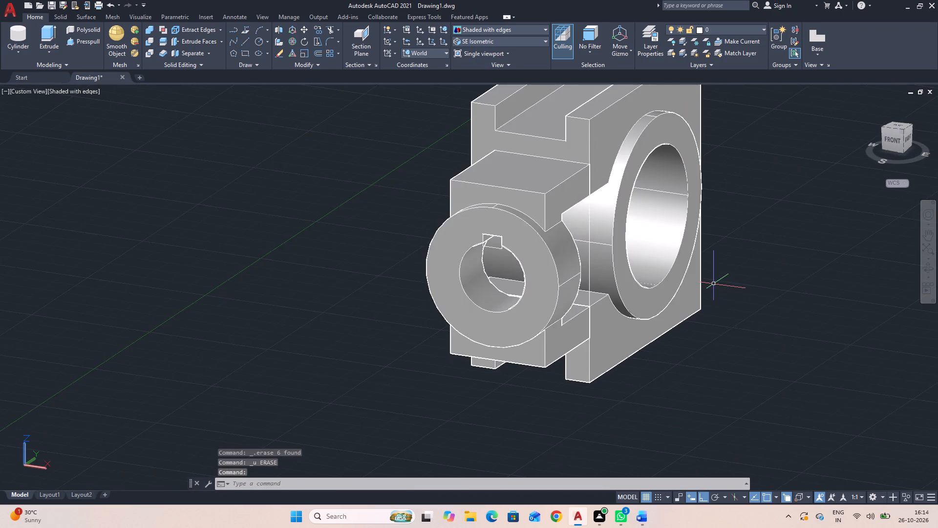
scroll(714, 284, down, 1)
middle_drag(856, 345, 776, 417)
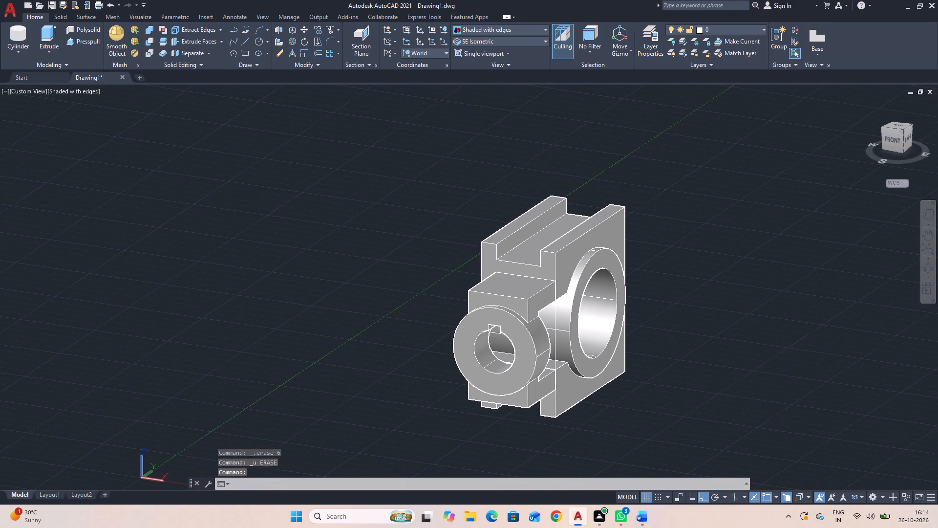
key(Escape)
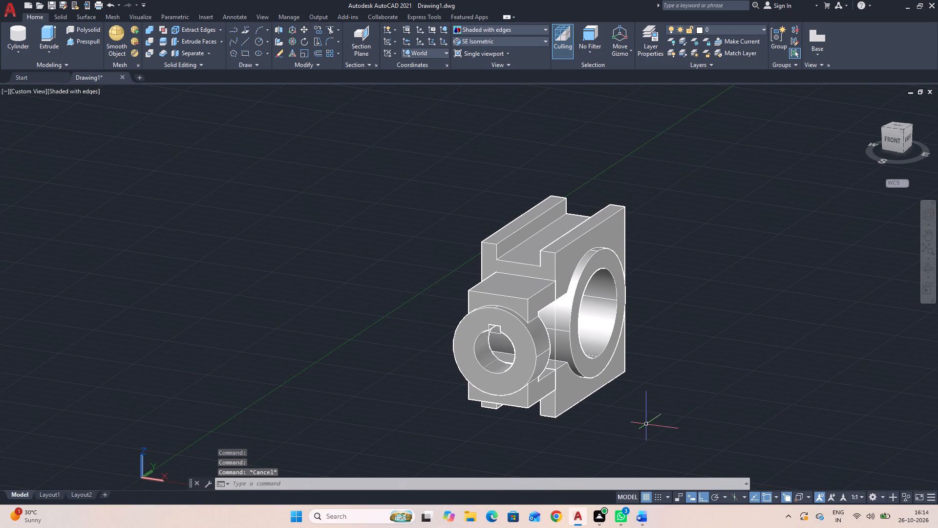
click(646, 424)
click(388, 175)
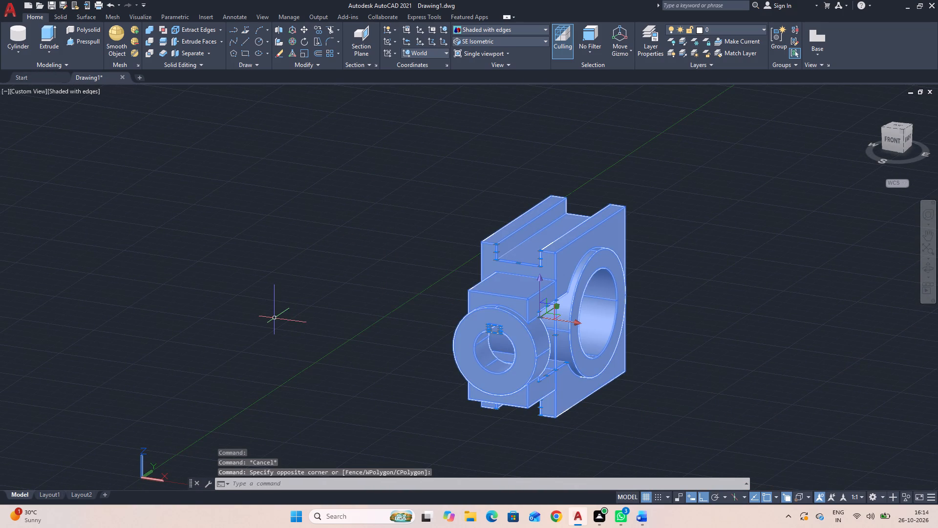
text(union)
key(space)
click(639, 390)
click(443, 215)
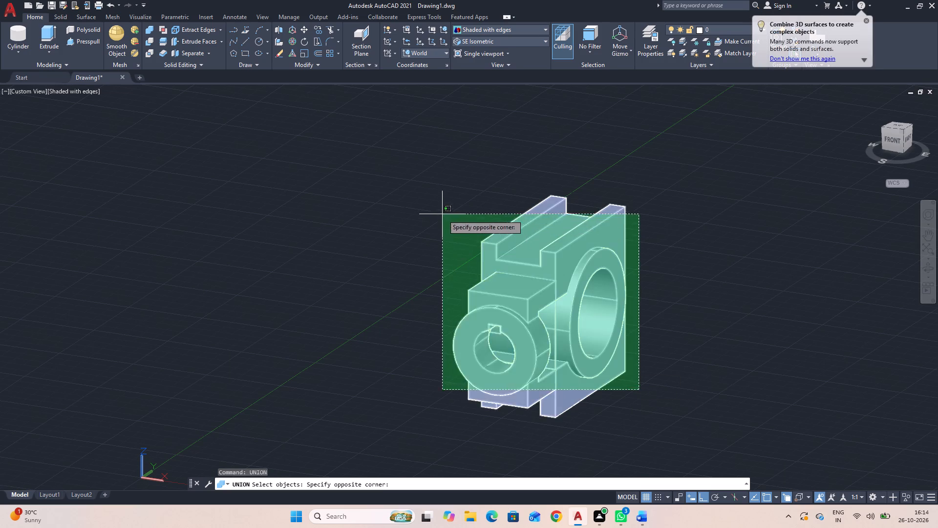
key(space)
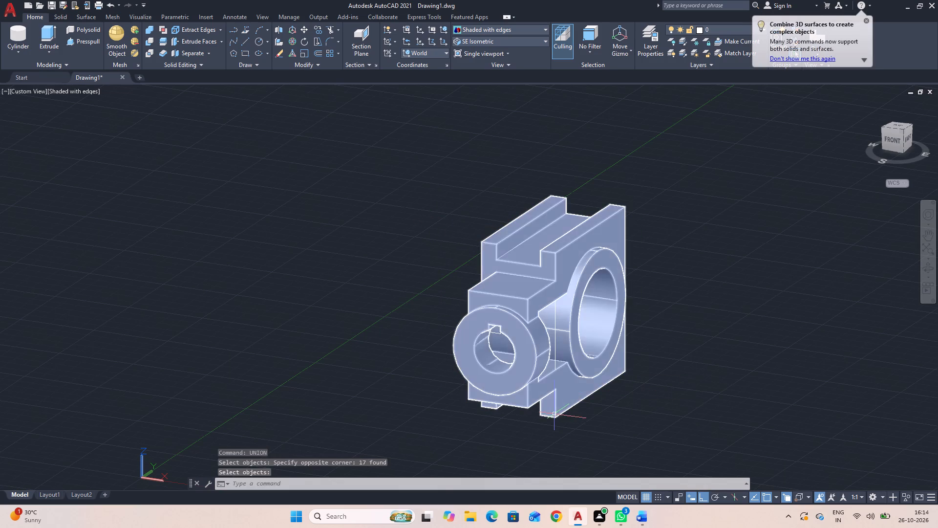
Move the united solid back along the Y axis, clear of the leftover construction lines.
click(555, 413)
text(m)
key(space)
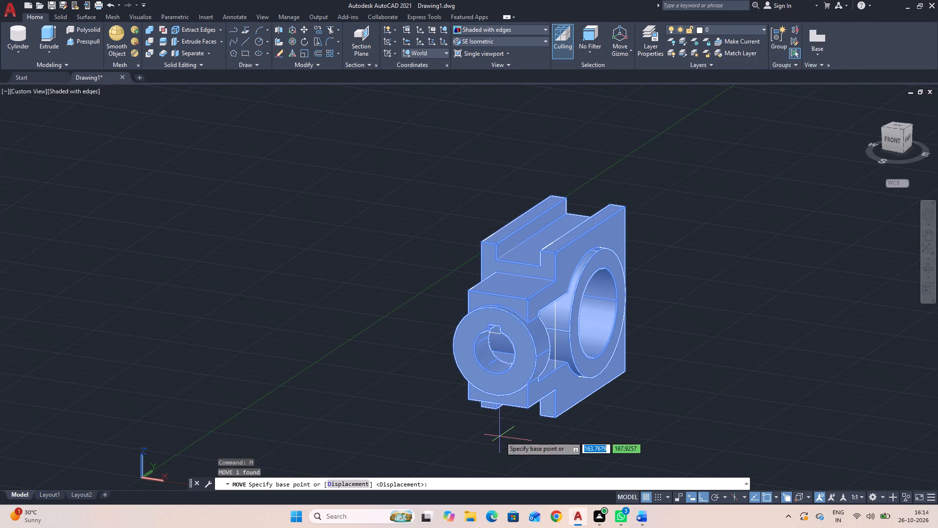
click(556, 418)
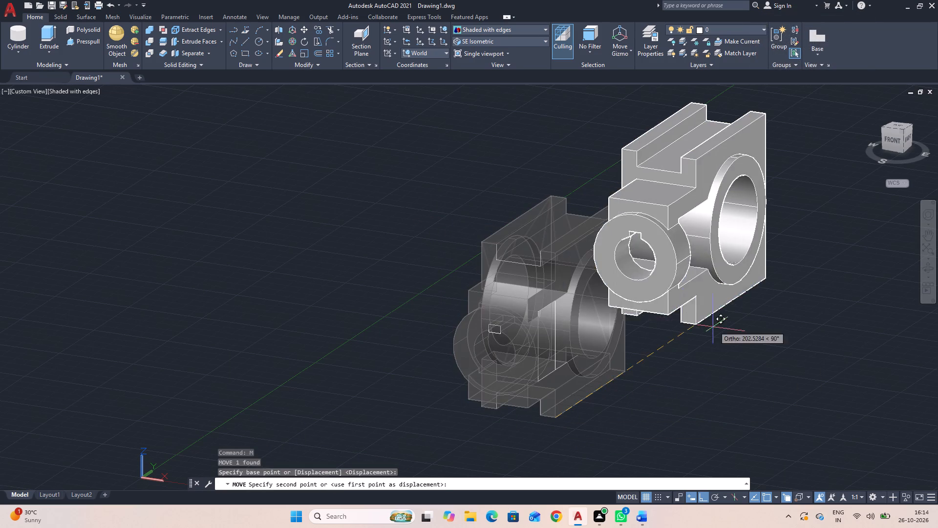
click(758, 270)
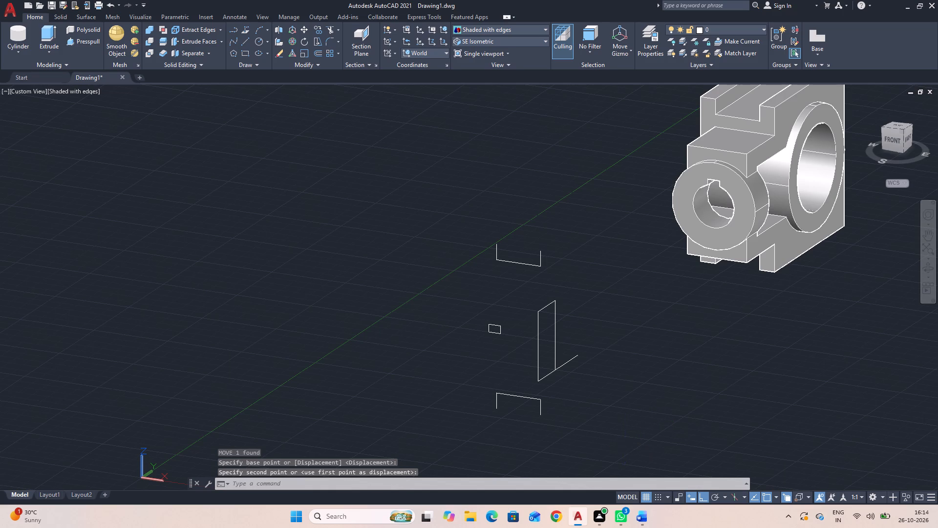
Erase all the leftover construction lines at the solid's former location.
click(625, 448)
click(387, 202)
key(Delete)
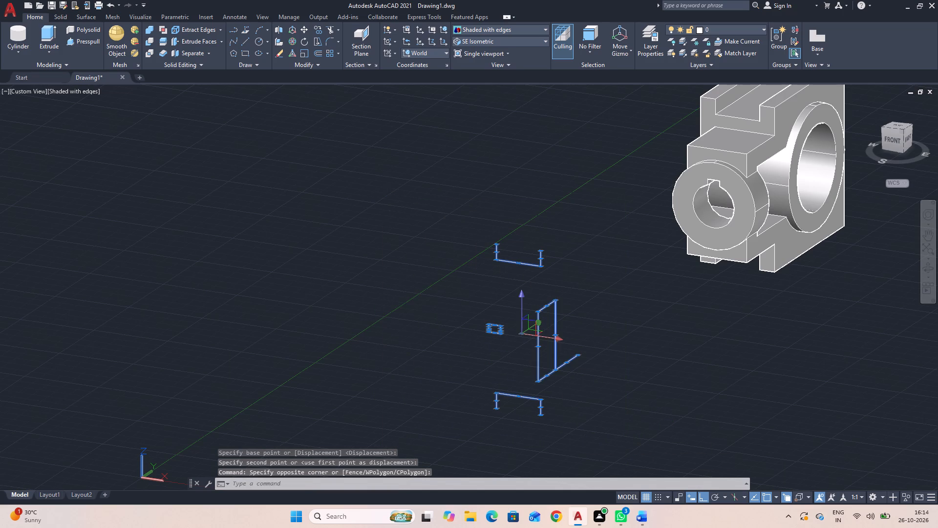
Save the drawing in the Documents folder under the file name 2222.
middle_drag(575, 283, 188, 422)
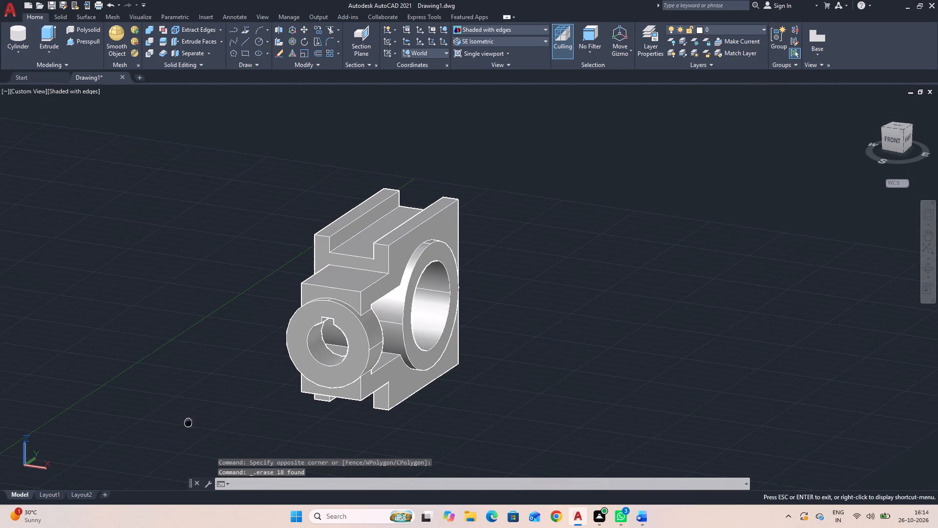
middle_drag(188, 422, 188, 423)
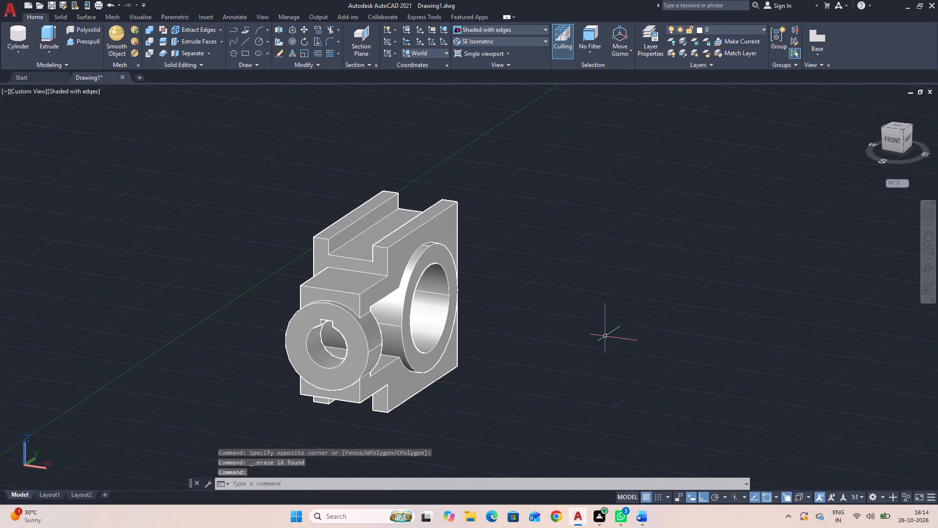
middle_drag(524, 346, 526, 337)
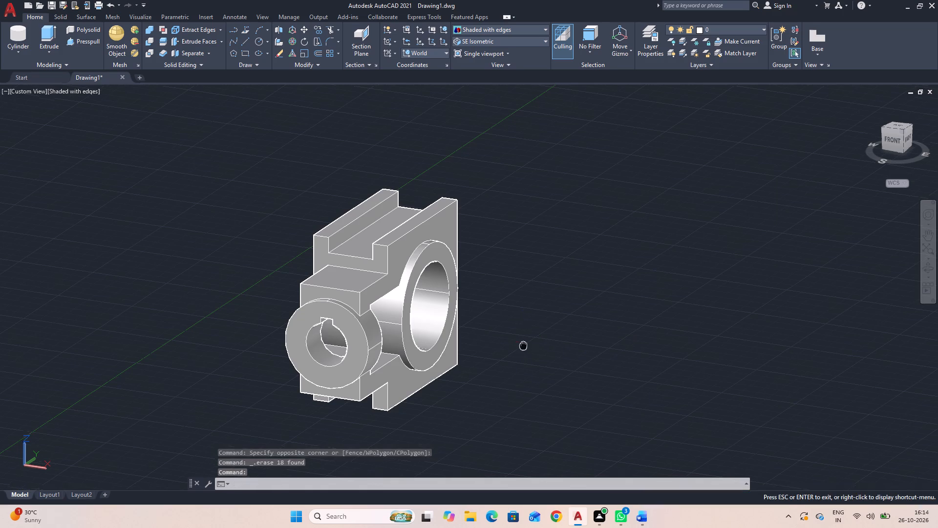
middle_drag(526, 337, 533, 320)
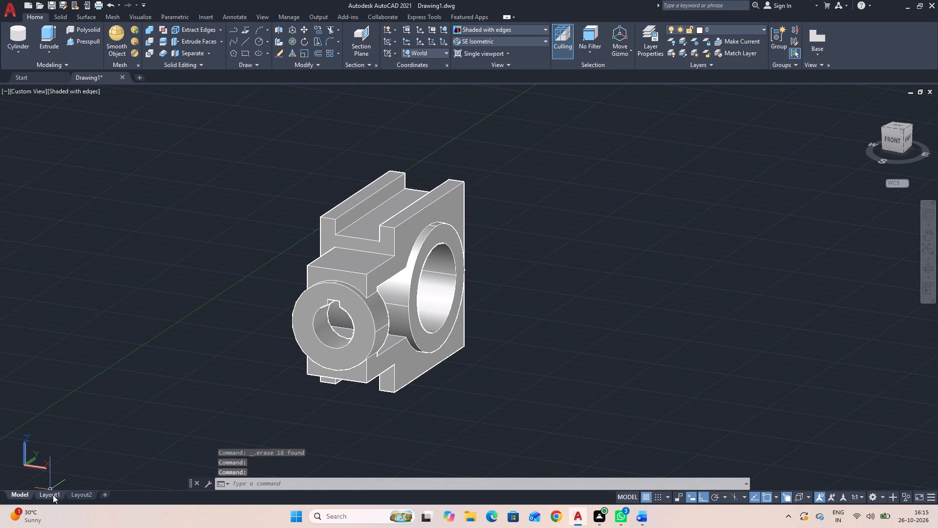
key(ctrl+s)
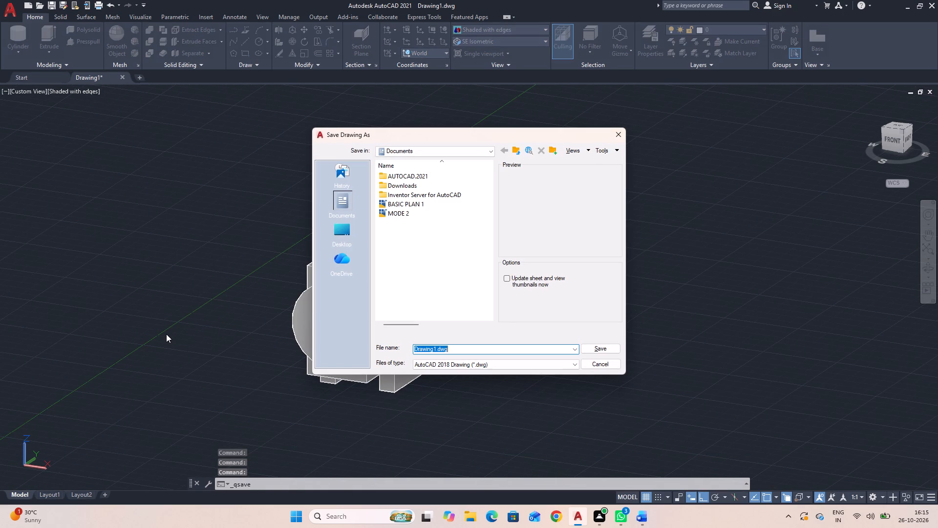
text(2222)
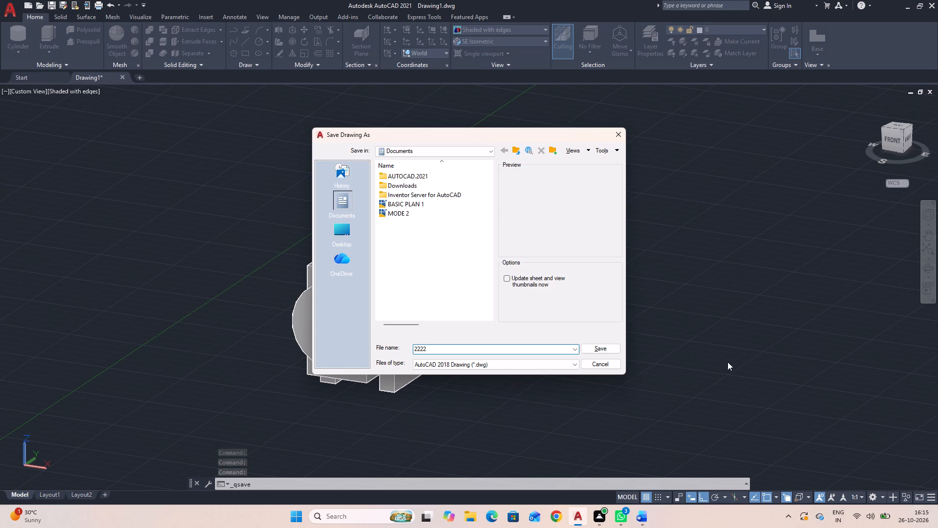
click(595, 348)
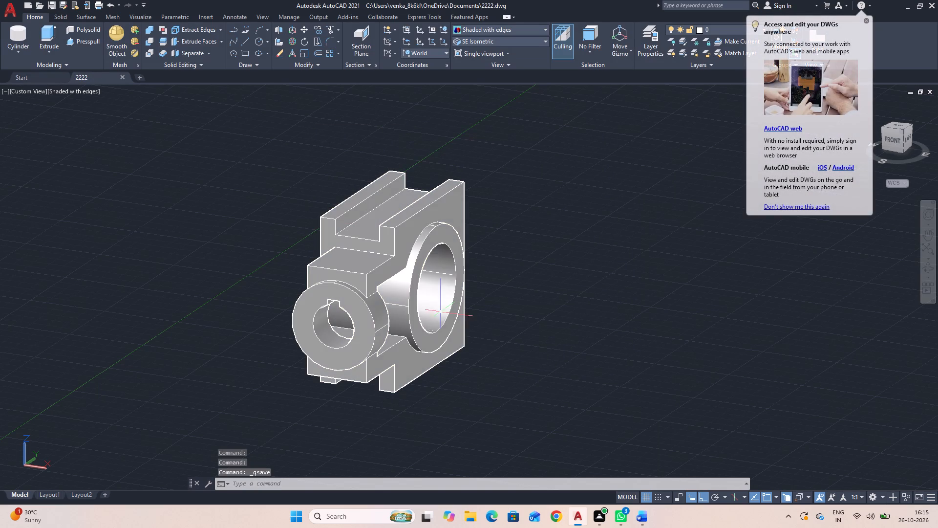
click(867, 21)
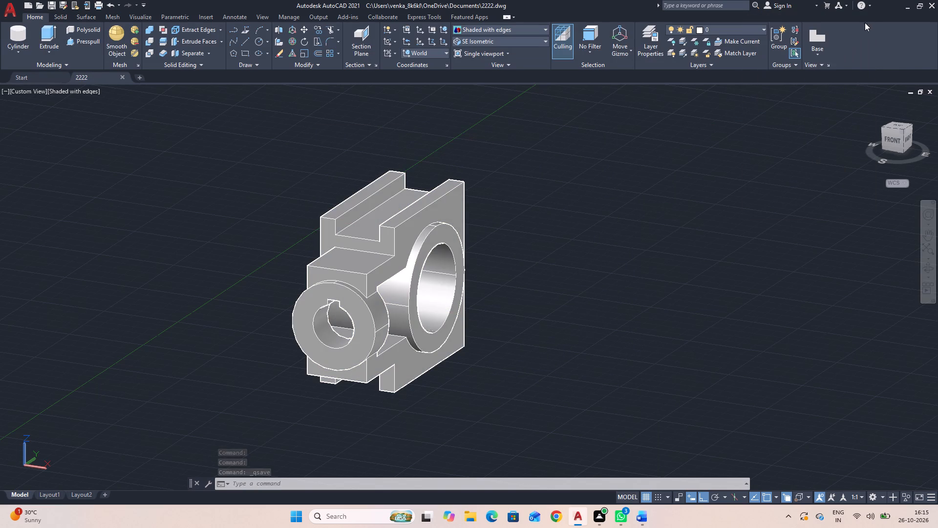
Open Layout1 and delete its default viewport so the sheet is empty.
click(61, 496)
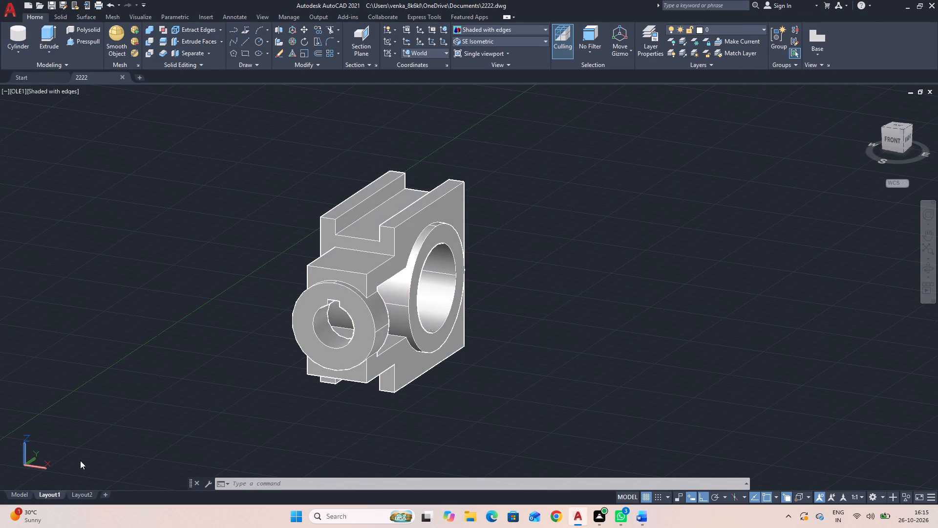
click(288, 356)
click(267, 359)
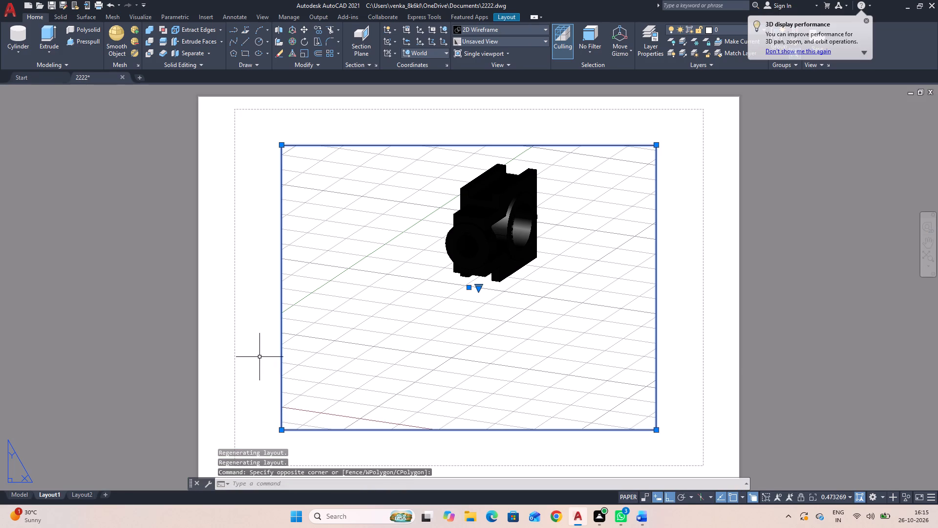
key(Delete)
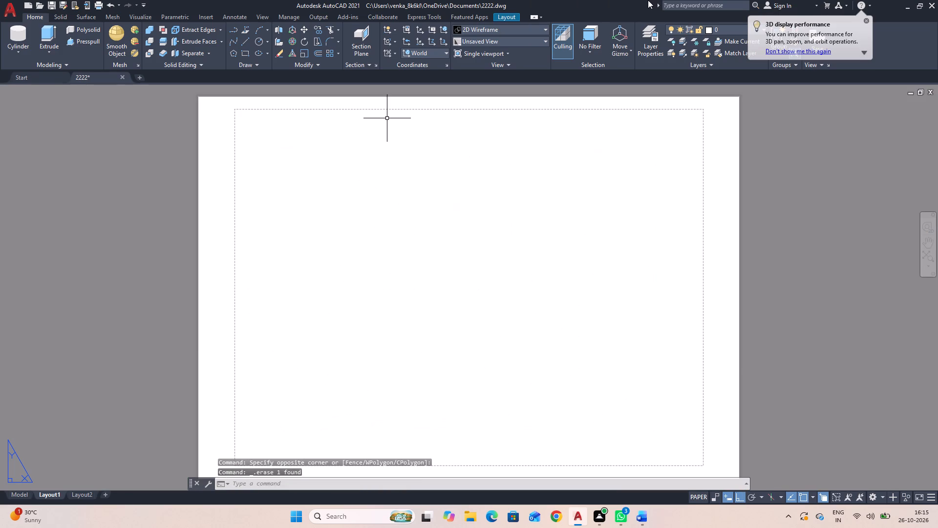
click(866, 19)
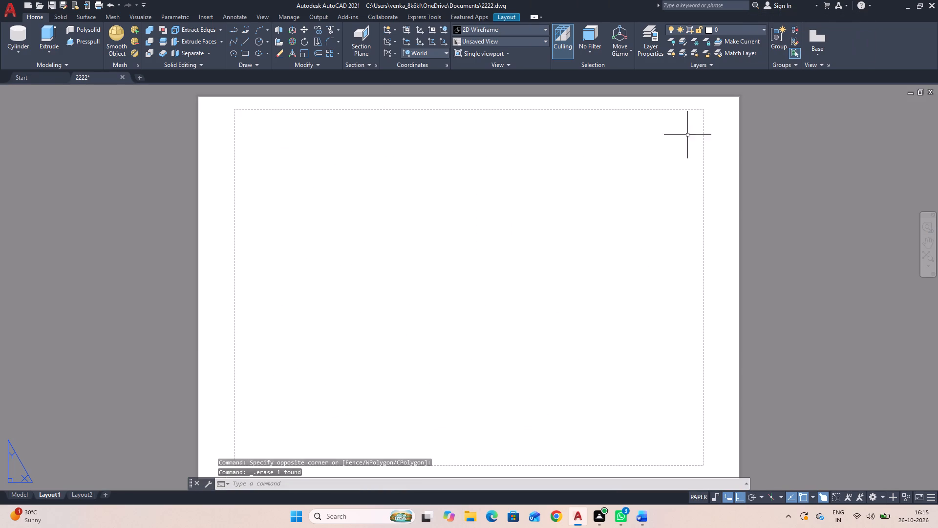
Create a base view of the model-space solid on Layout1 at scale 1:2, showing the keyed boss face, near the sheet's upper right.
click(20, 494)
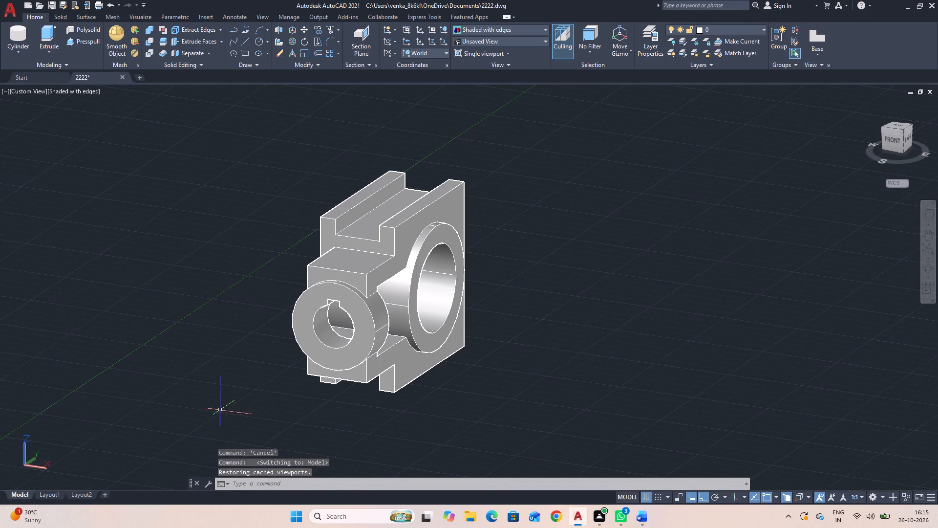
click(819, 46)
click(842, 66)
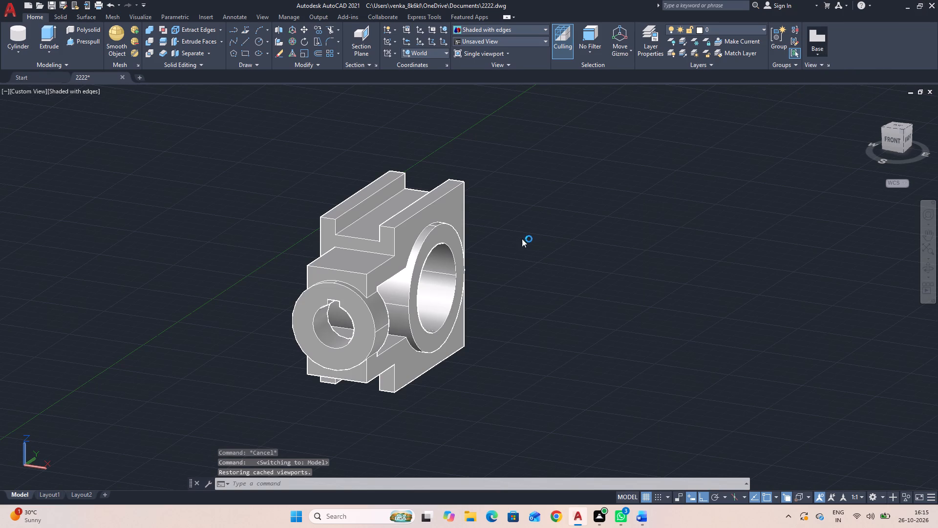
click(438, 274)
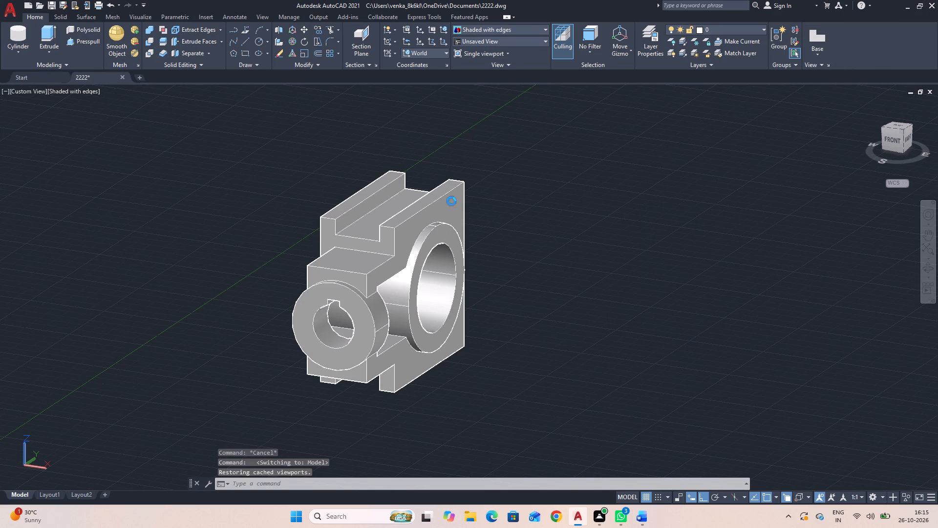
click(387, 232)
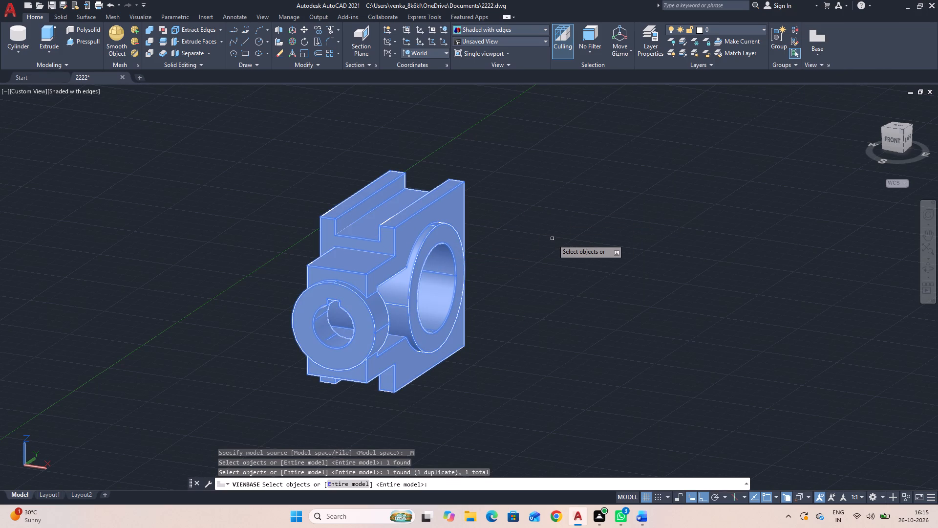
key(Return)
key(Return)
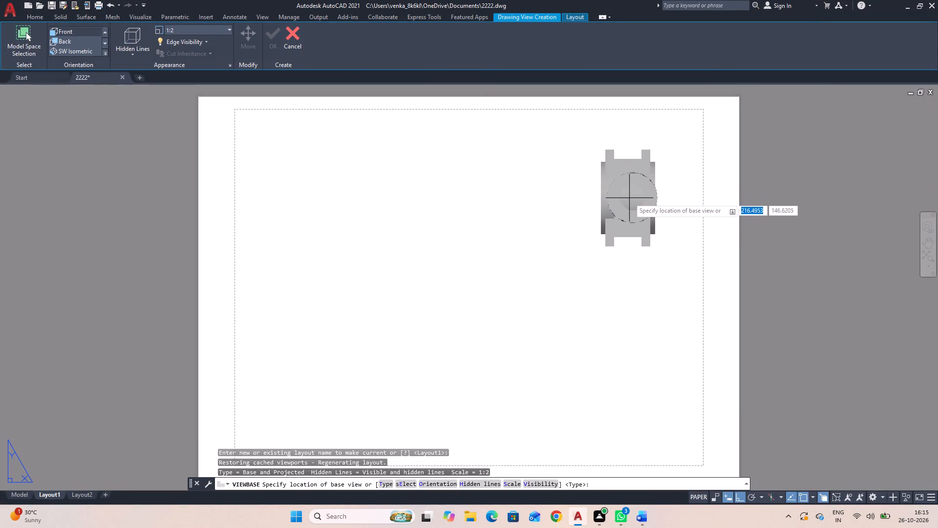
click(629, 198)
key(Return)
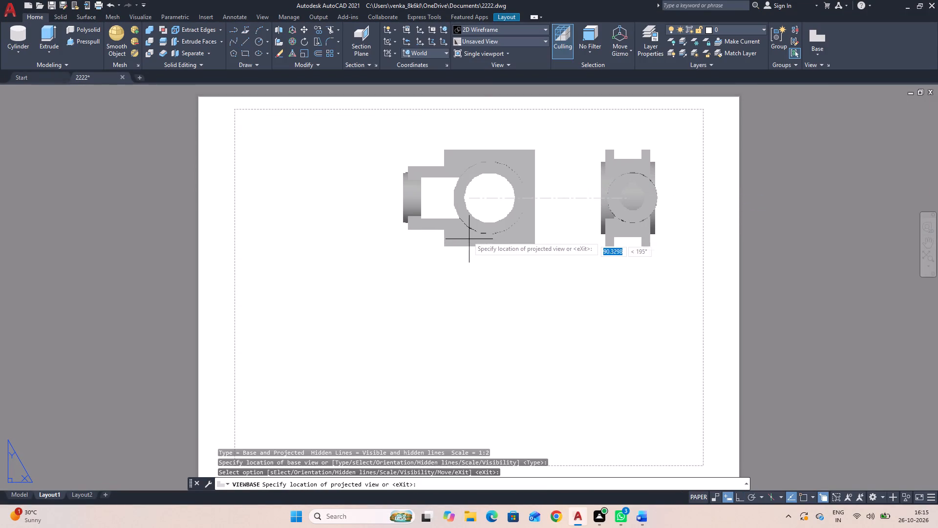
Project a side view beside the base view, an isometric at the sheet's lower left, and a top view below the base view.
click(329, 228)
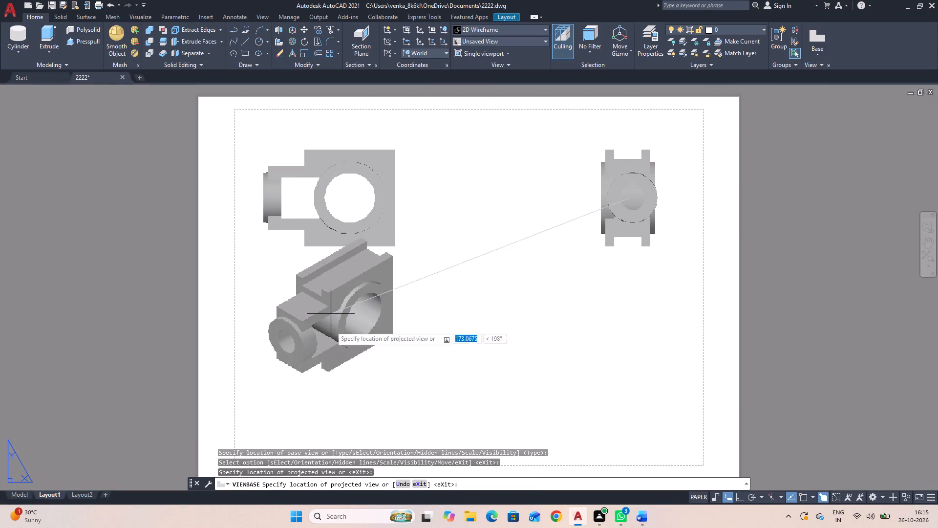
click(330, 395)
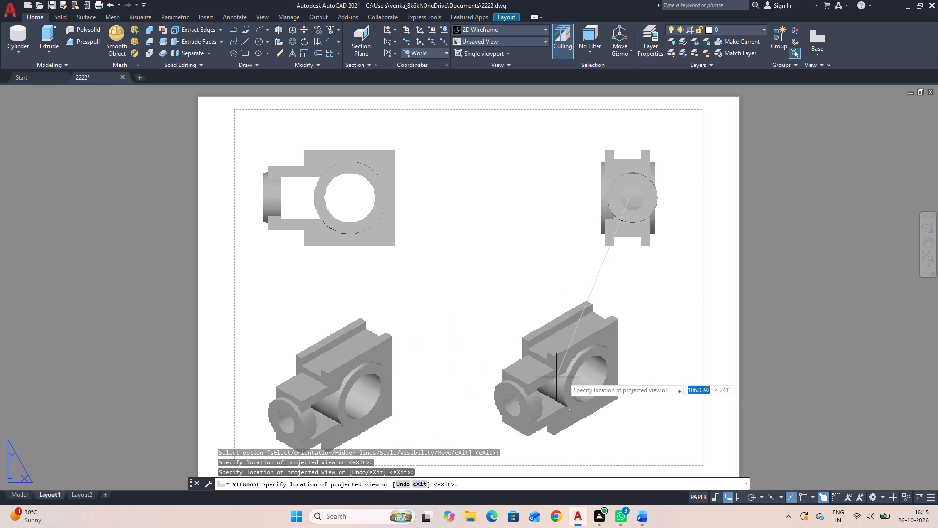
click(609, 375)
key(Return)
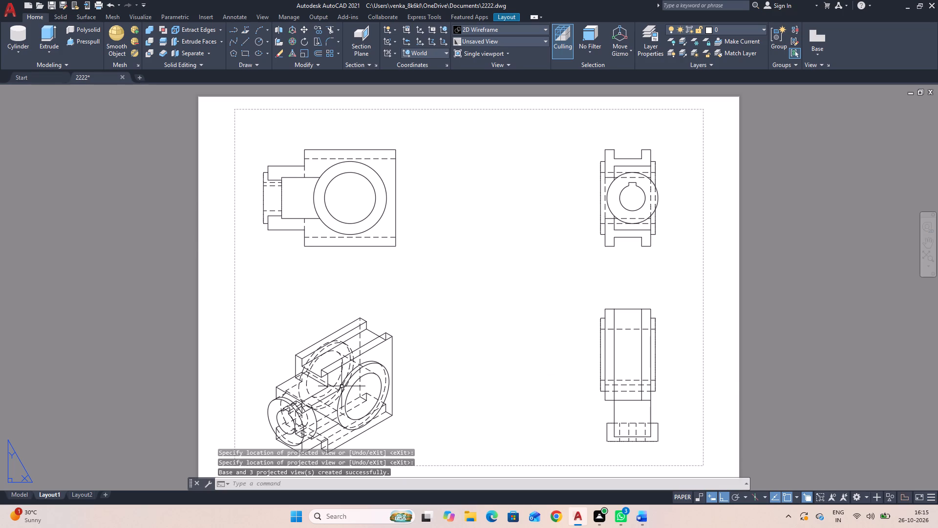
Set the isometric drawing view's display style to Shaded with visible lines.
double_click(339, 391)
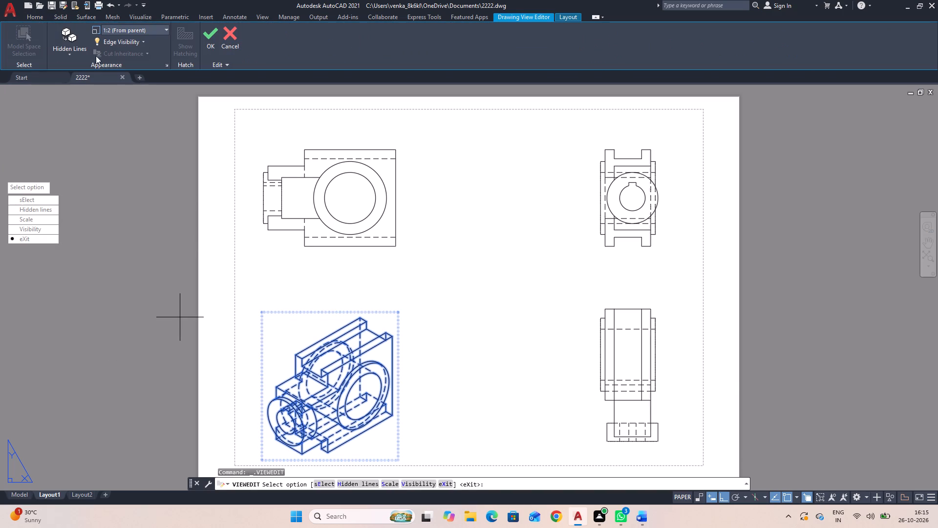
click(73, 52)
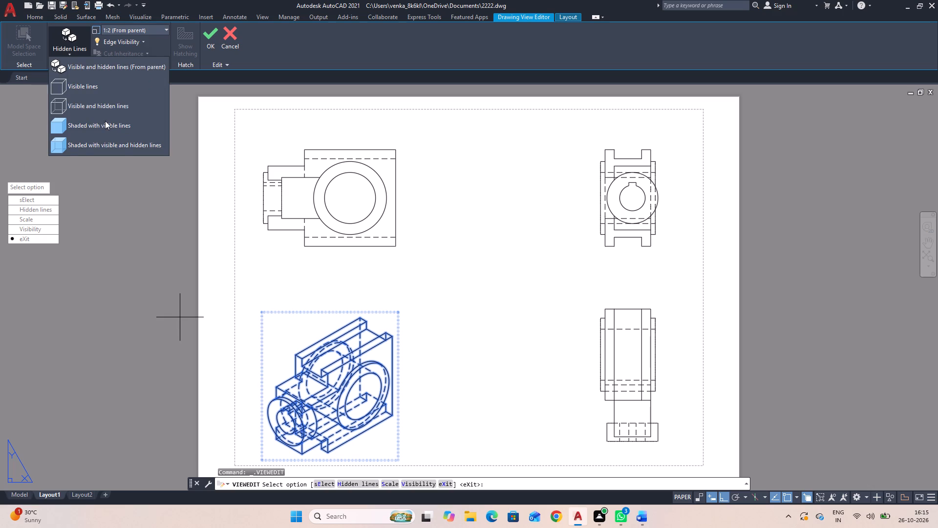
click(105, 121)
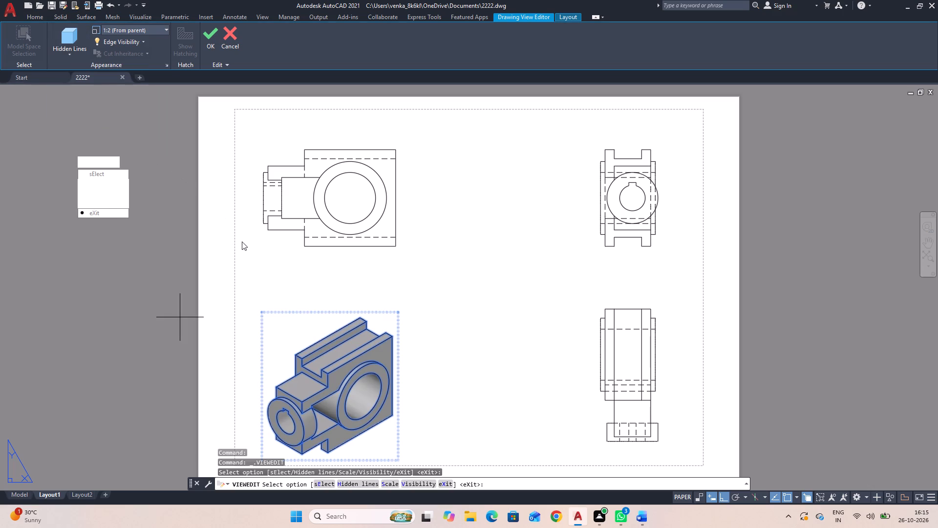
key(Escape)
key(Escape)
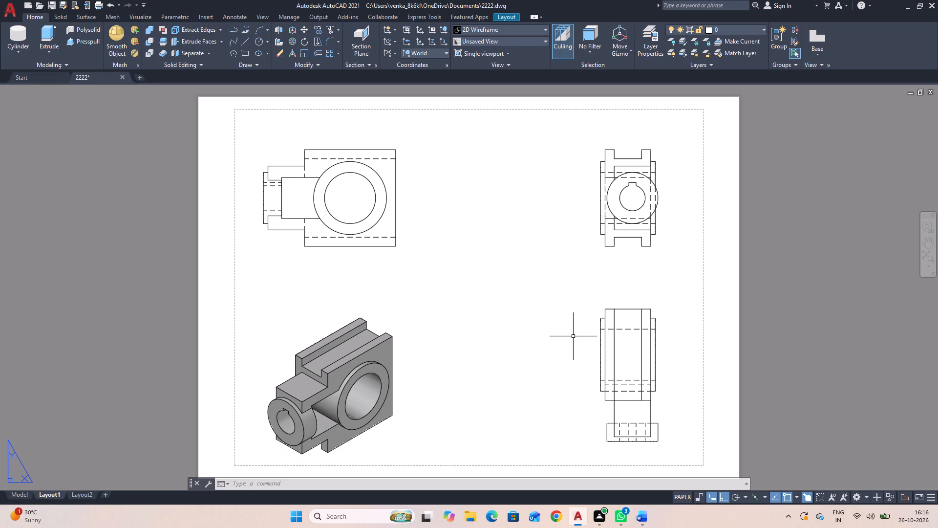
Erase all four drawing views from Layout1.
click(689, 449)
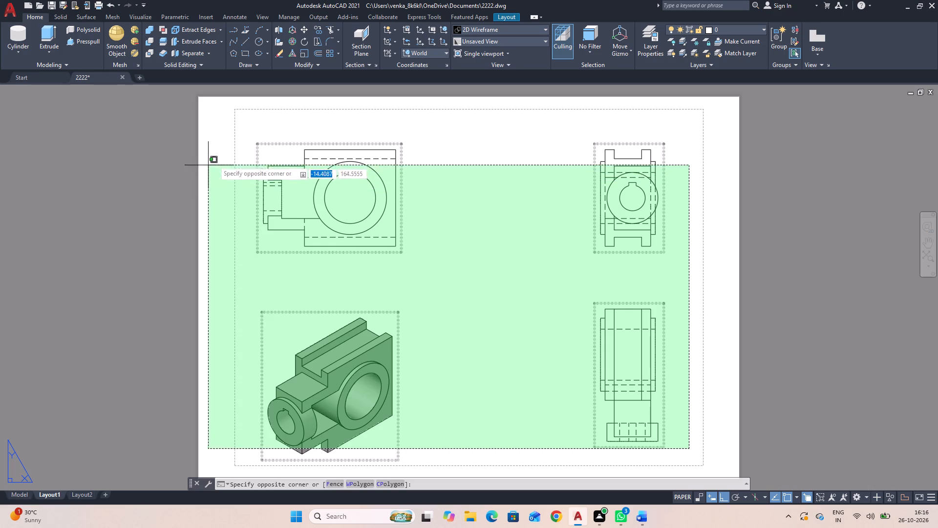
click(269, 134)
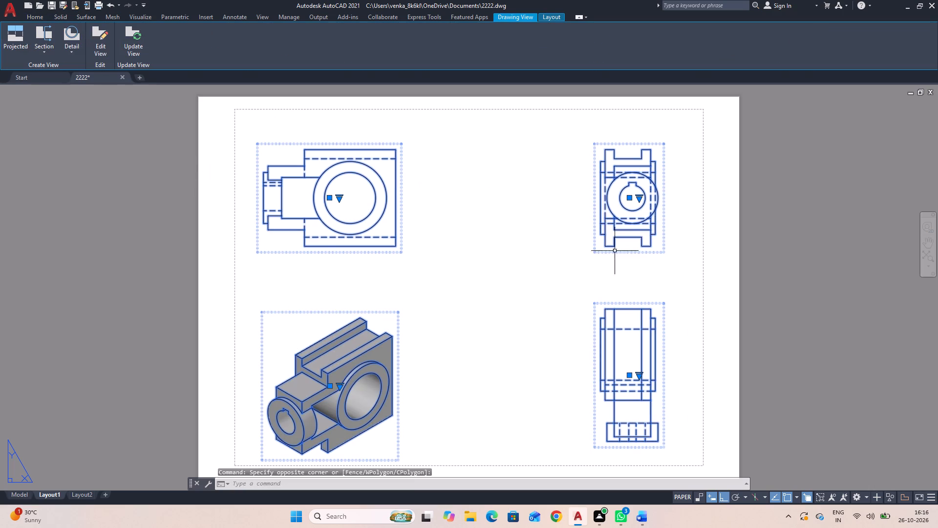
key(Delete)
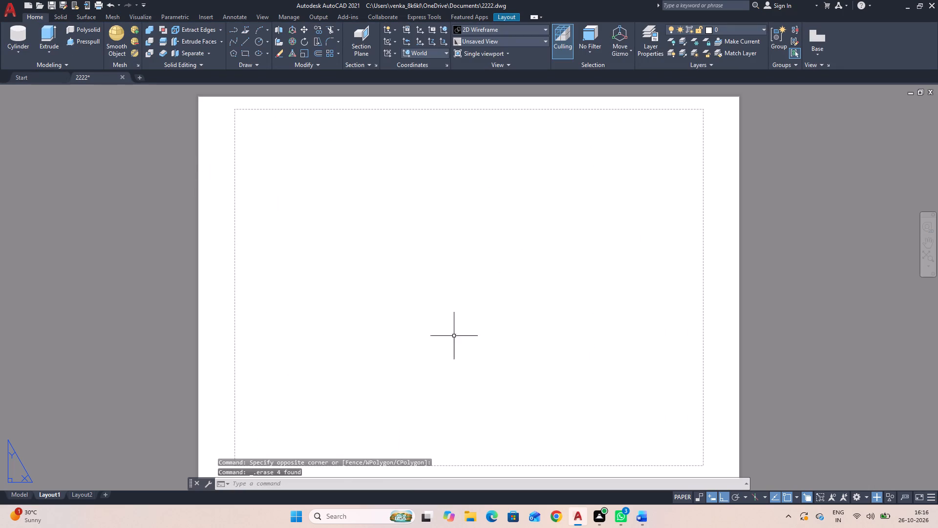
Return to model space and examine the joint between the block and the keyed boss from several angles.
click(17, 497)
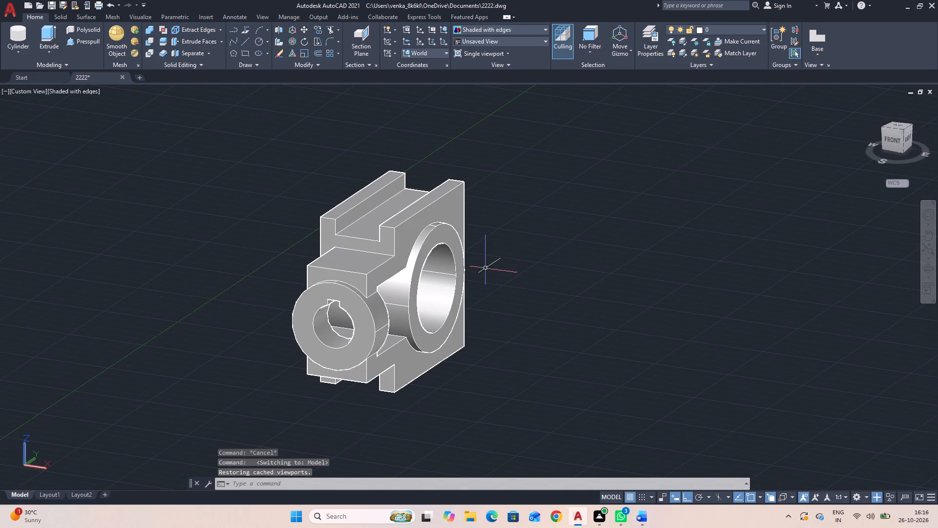
click(929, 274)
drag(783, 304, 785, 306)
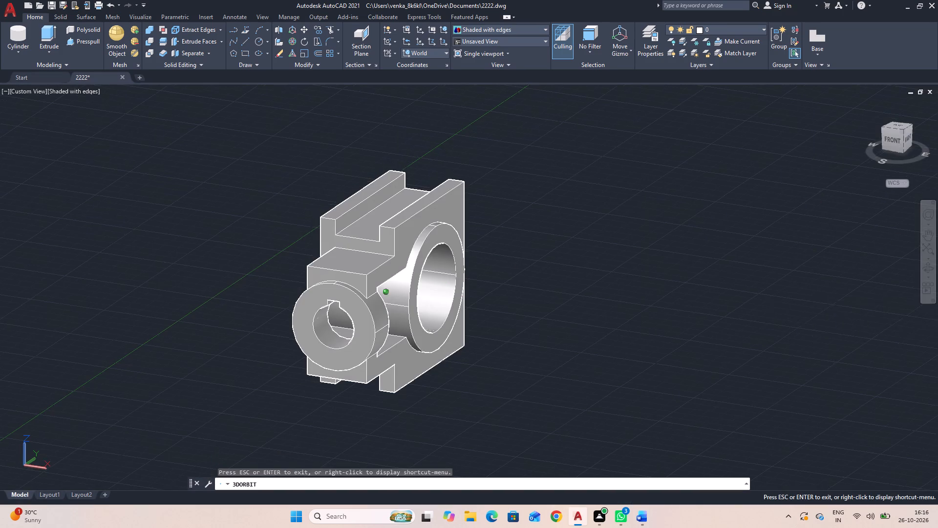
drag(785, 306, 817, 326)
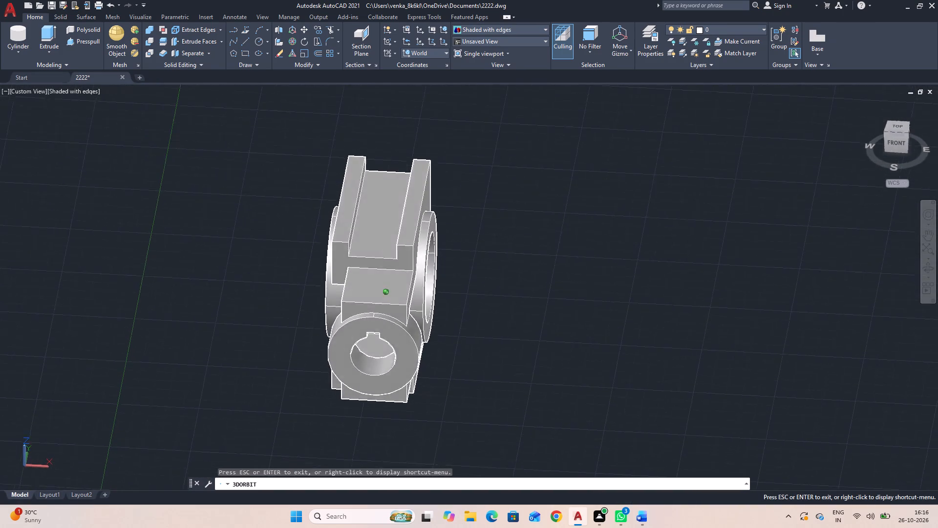
drag(817, 326, 683, 325)
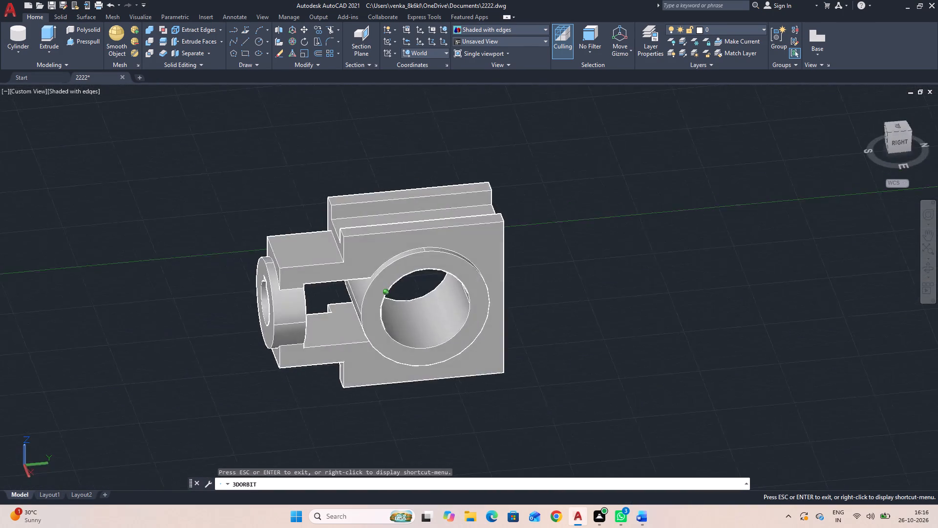
drag(683, 325, 738, 370)
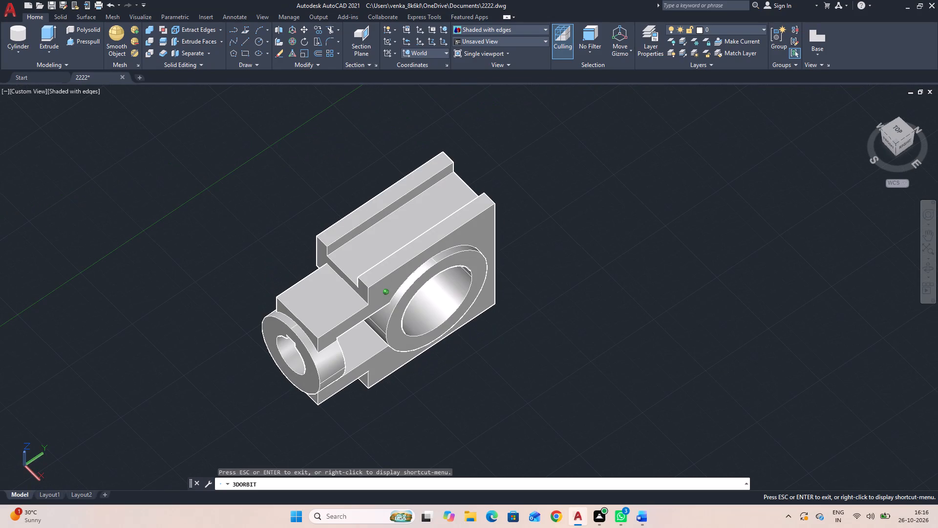
drag(738, 370, 702, 265)
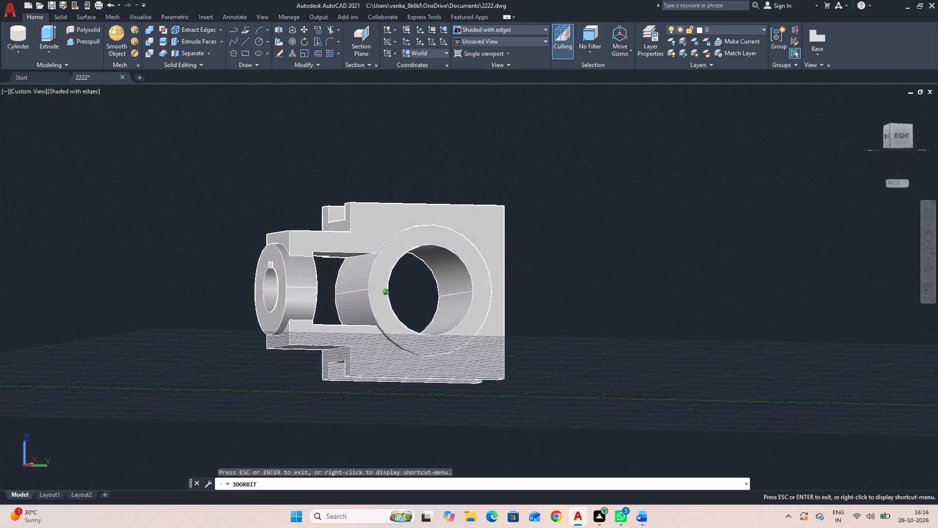
drag(702, 265, 696, 320)
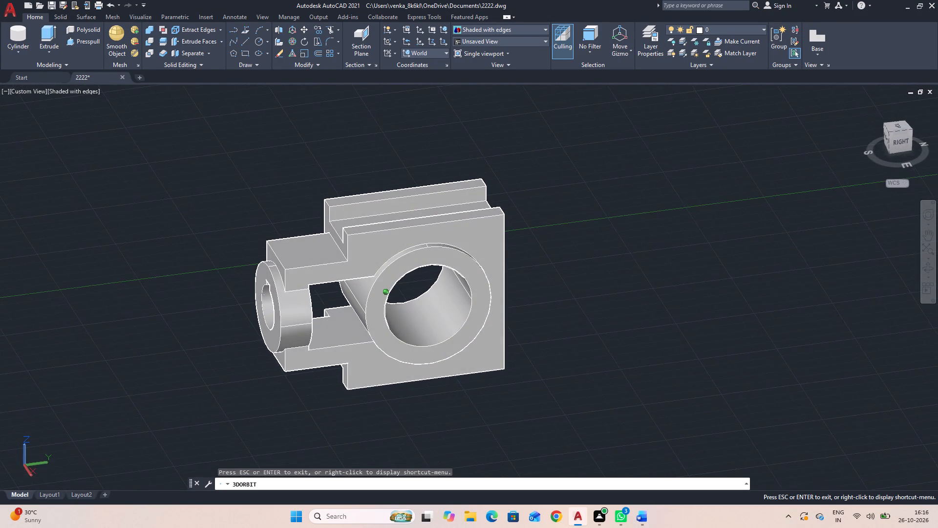
drag(696, 320, 743, 317)
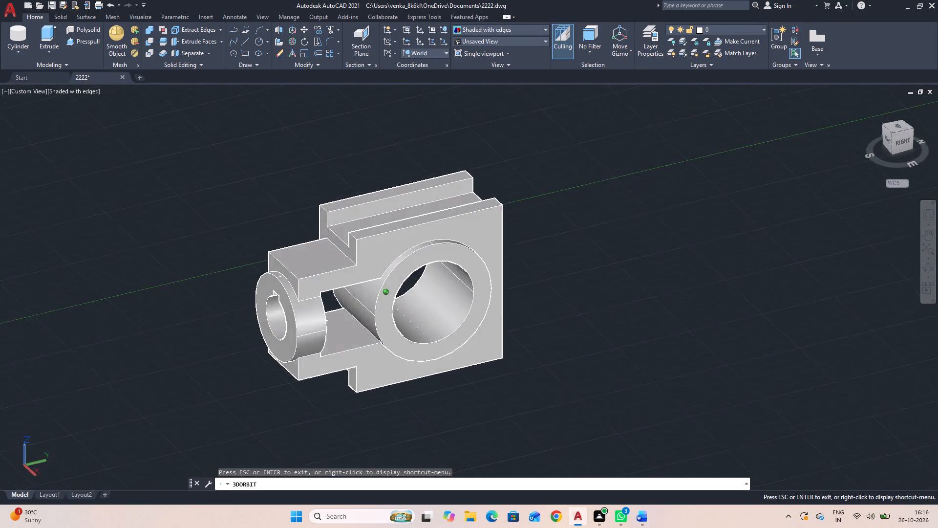
drag(743, 317, 823, 304)
drag(621, 341, 573, 388)
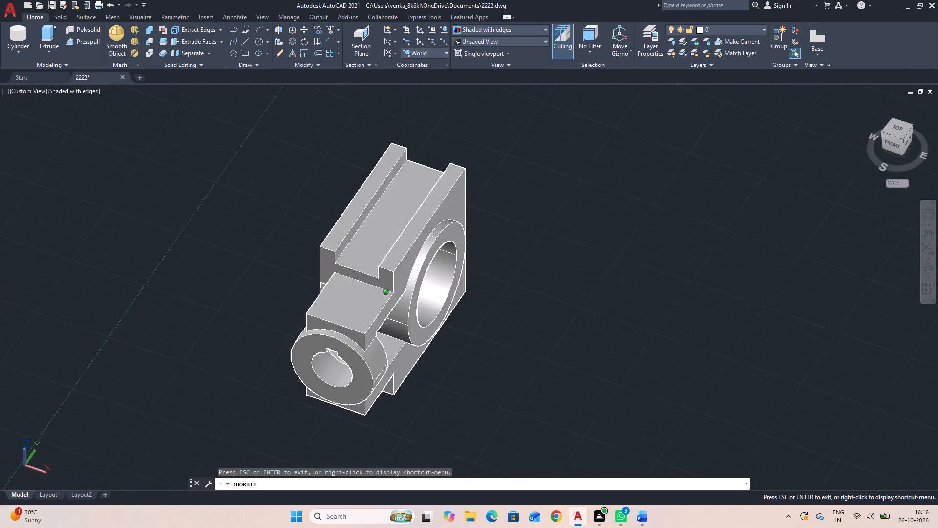
drag(573, 388, 541, 376)
drag(556, 375, 669, 334)
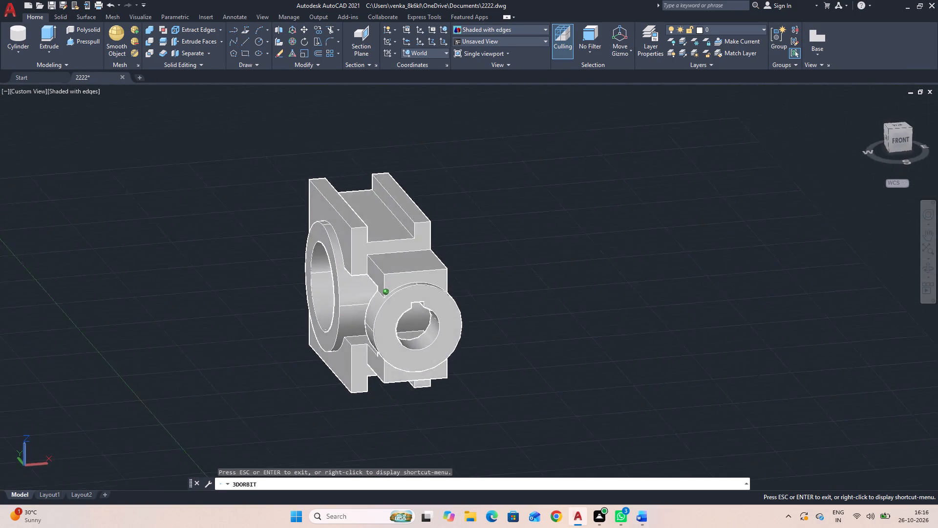
drag(669, 334, 621, 361)
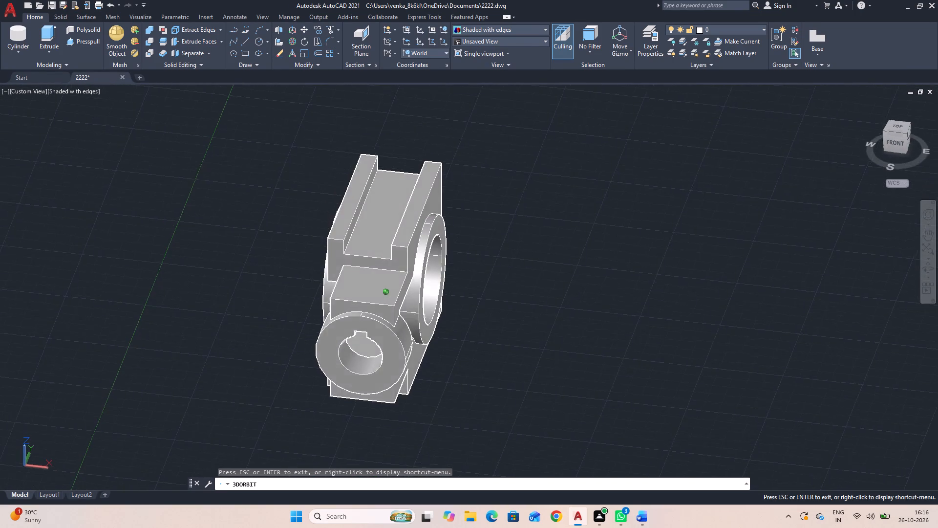
drag(621, 361, 610, 342)
key(Escape)
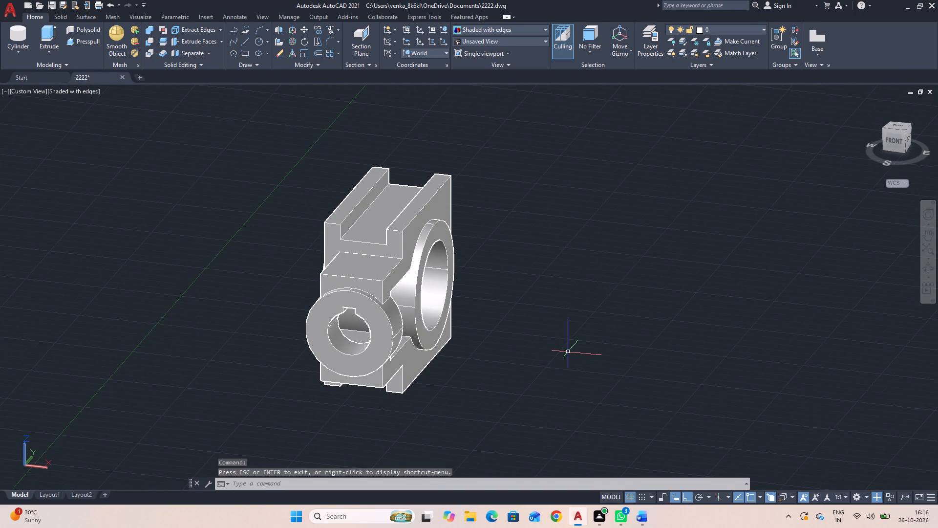
Undo the drawing views, the cleanup edits and the union, back to the keyed boss and block as separate solids.
key(ctrl+z)
key(ctrl+z)
key(ctrl+z)
key(ctrl+z)
key(ctrl+z)
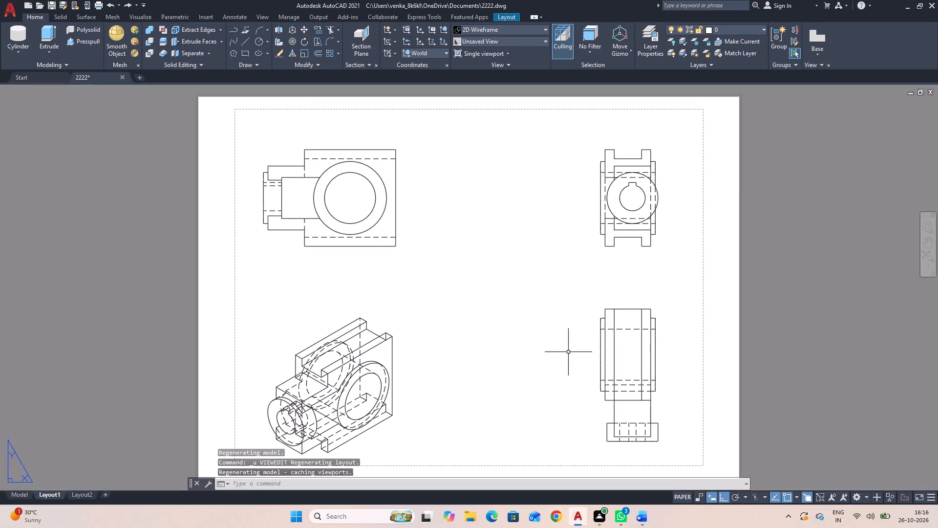
key(ctrl+z)
key(ctrl+z)
key(ctrl+z)
key(ctrl+z)
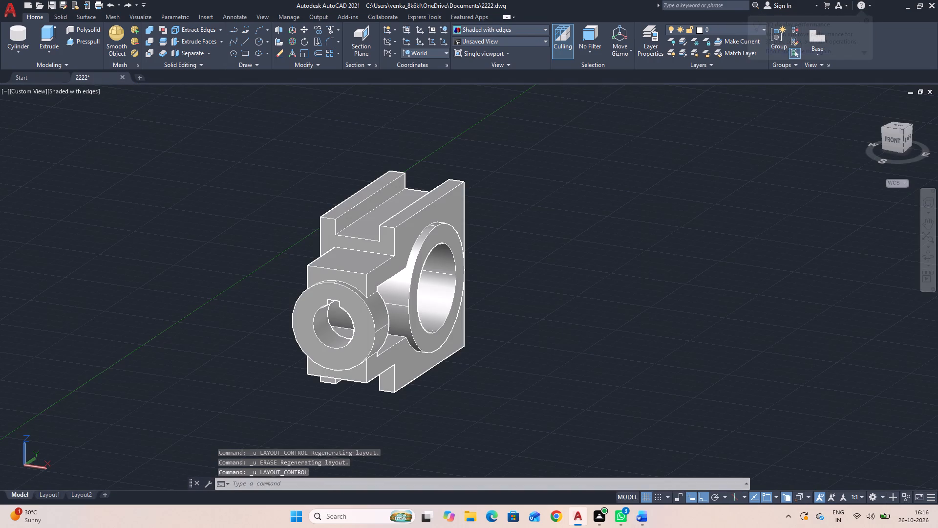
key(ctrl+z)
key(ctrl+z)
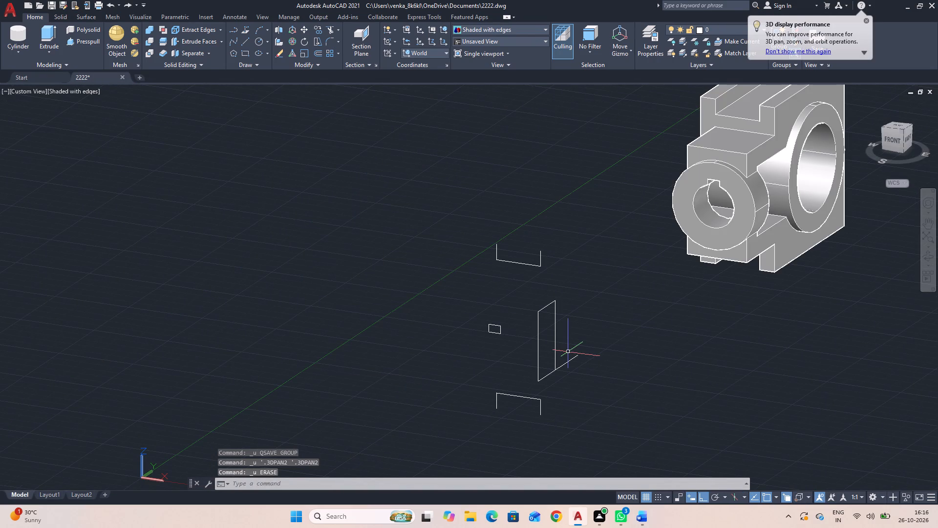
key(ctrl+z)
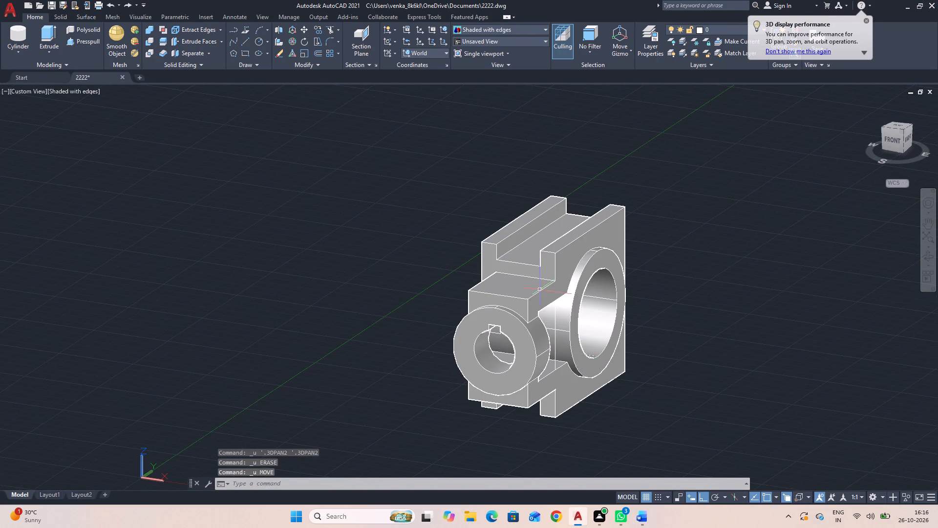
key(ctrl+z)
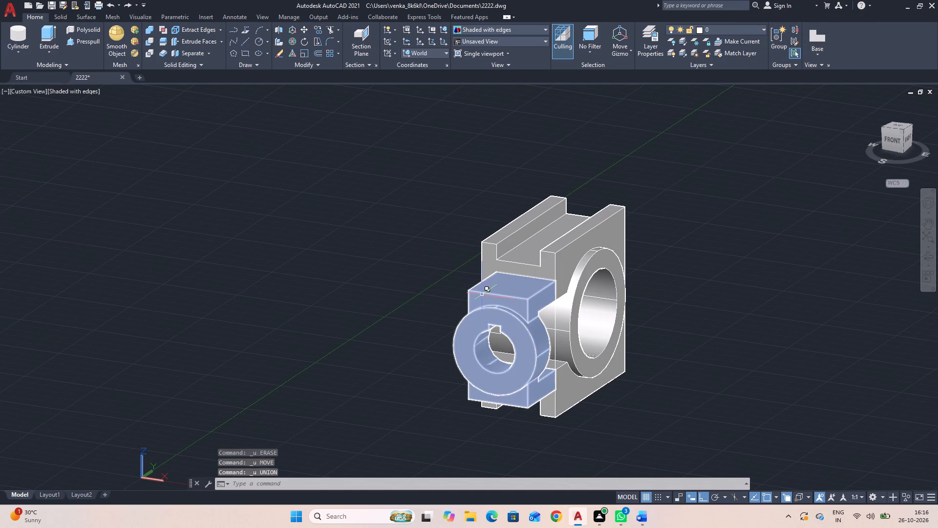
Move the keyed boss solid by its top rear edge midpoint, with Ortho off, to open space beside the block.
click(499, 291)
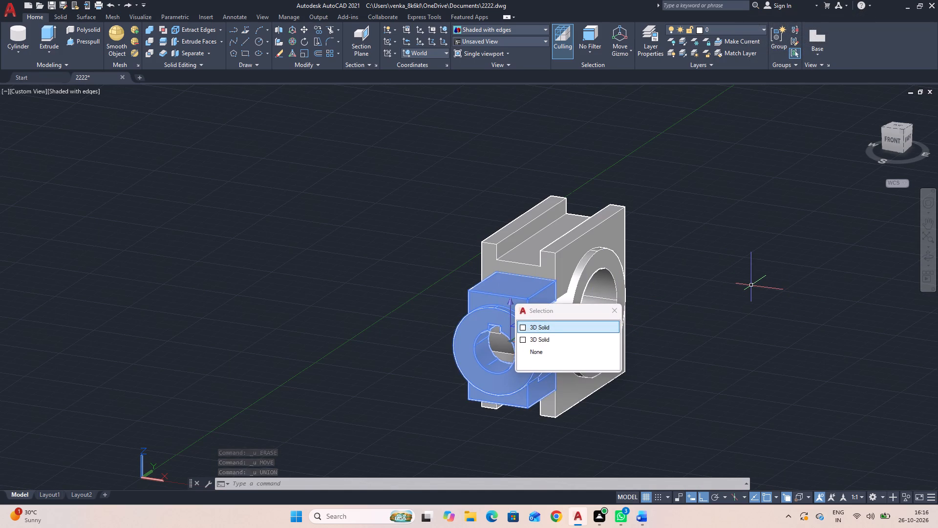
key(m)
key(space)
key(space)
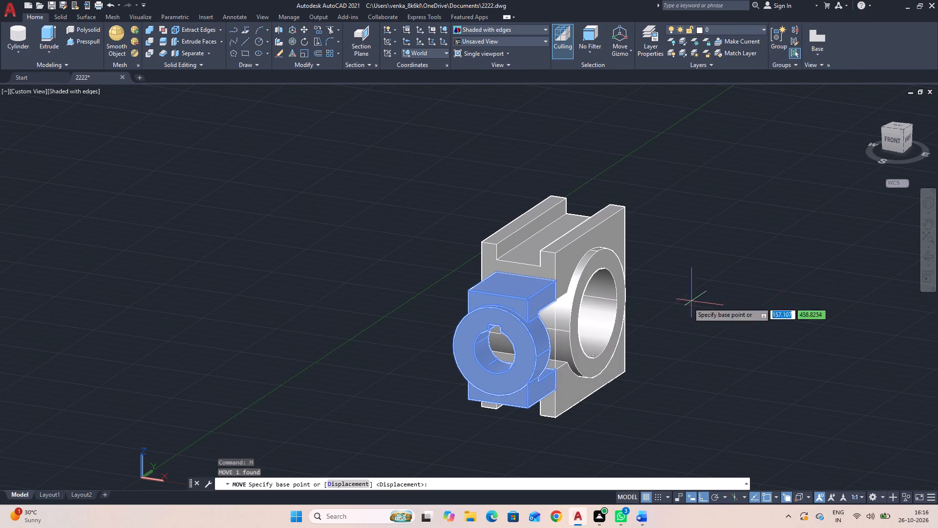
click(528, 275)
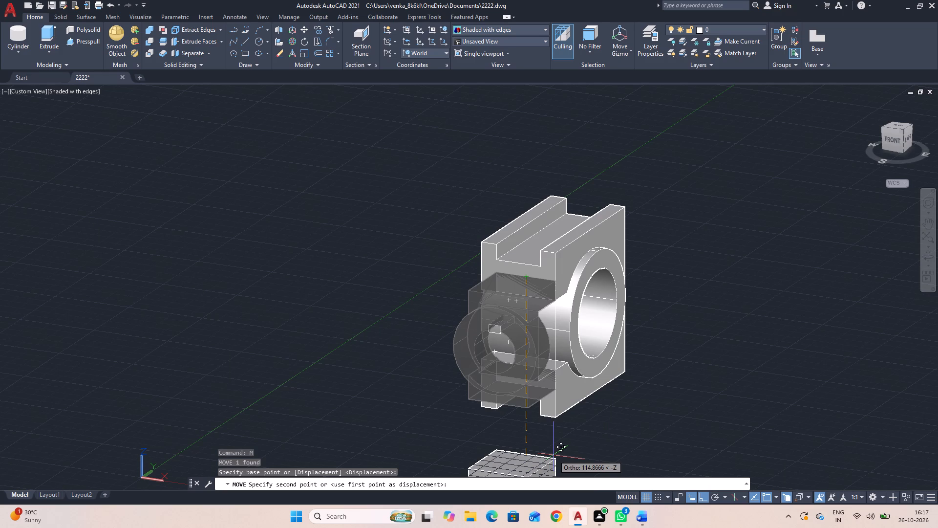
key(F8)
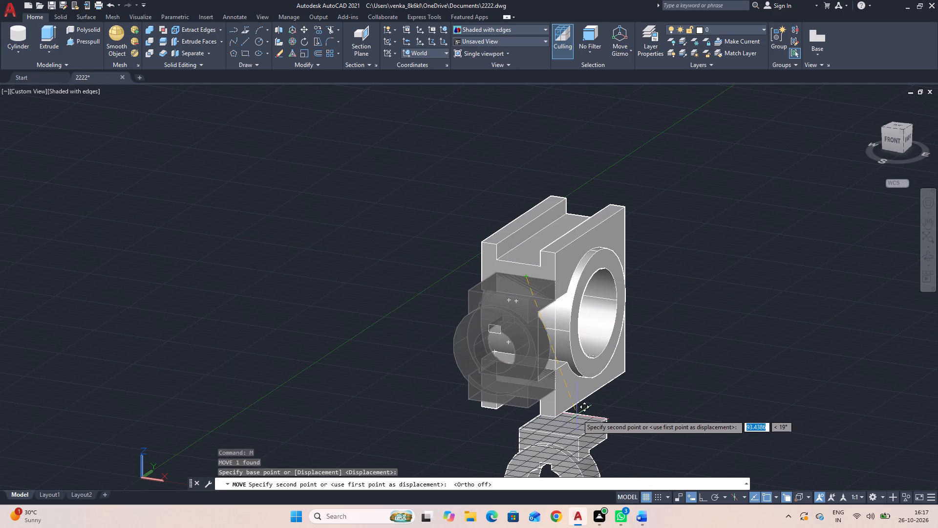
click(741, 305)
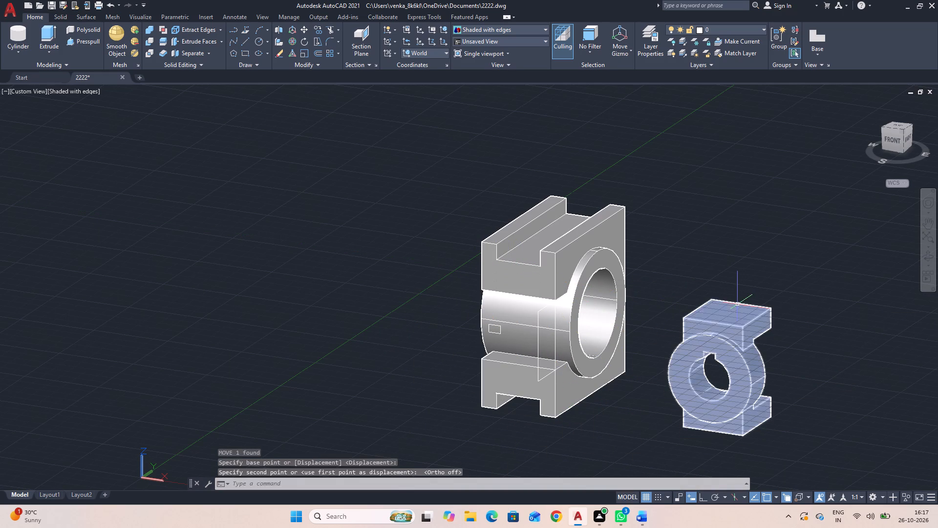
key(Escape)
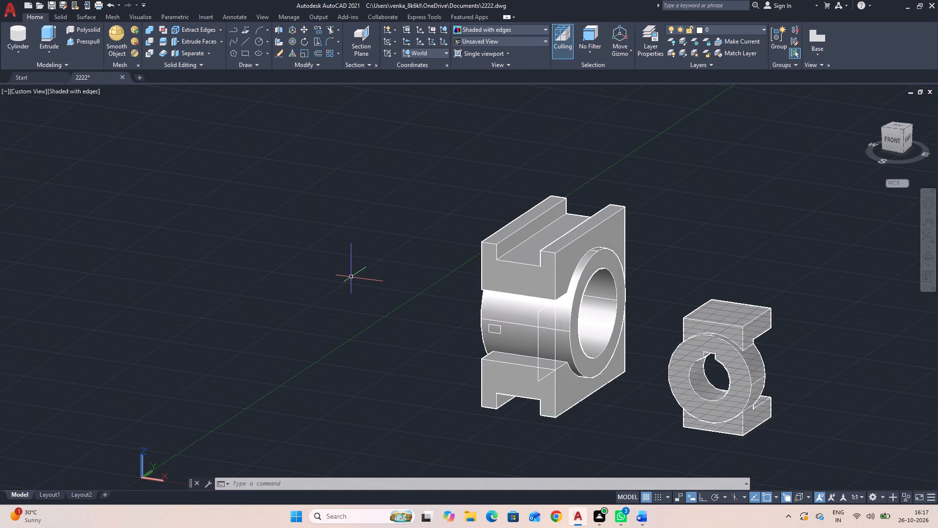
Draw a 50-unit reference line corner to corner along the lower edge of the block's upper front face.
text(l)
key(space)
click(484, 288)
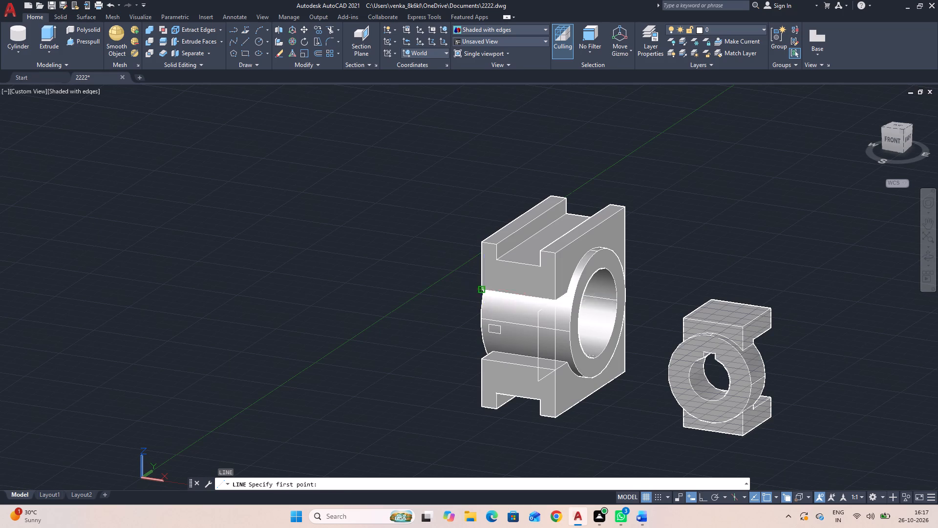
click(553, 301)
key(Escape)
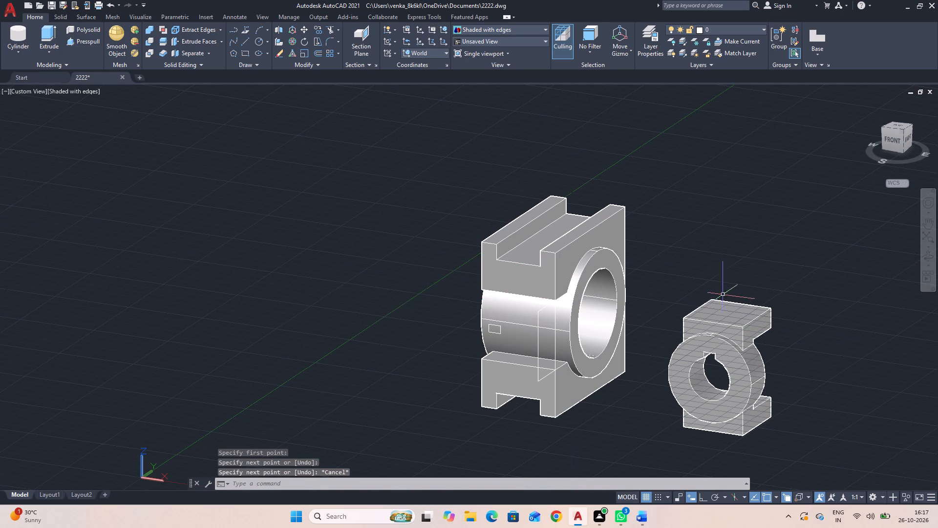
Move the keyed boss solid from its top rear edge midpoint to the midpoint of the reference line on the block.
click(728, 305)
text(m)
key(space)
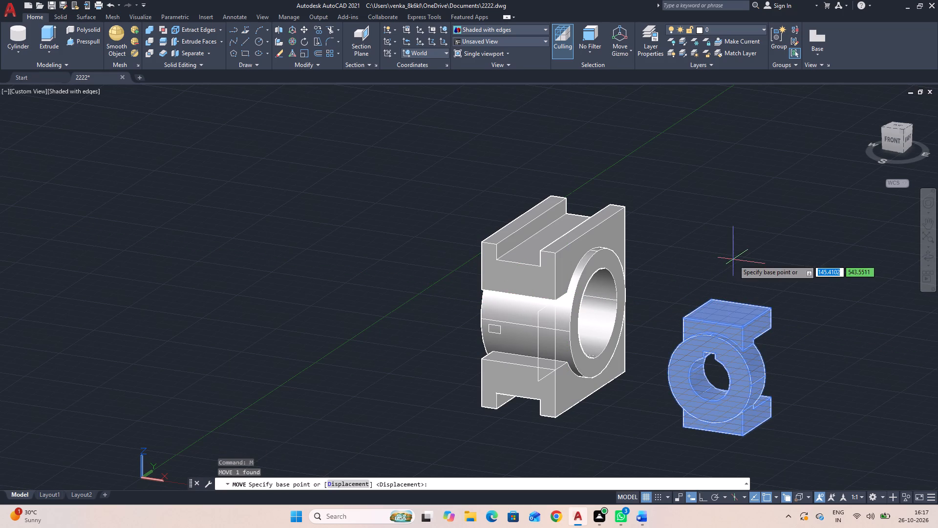
click(742, 305)
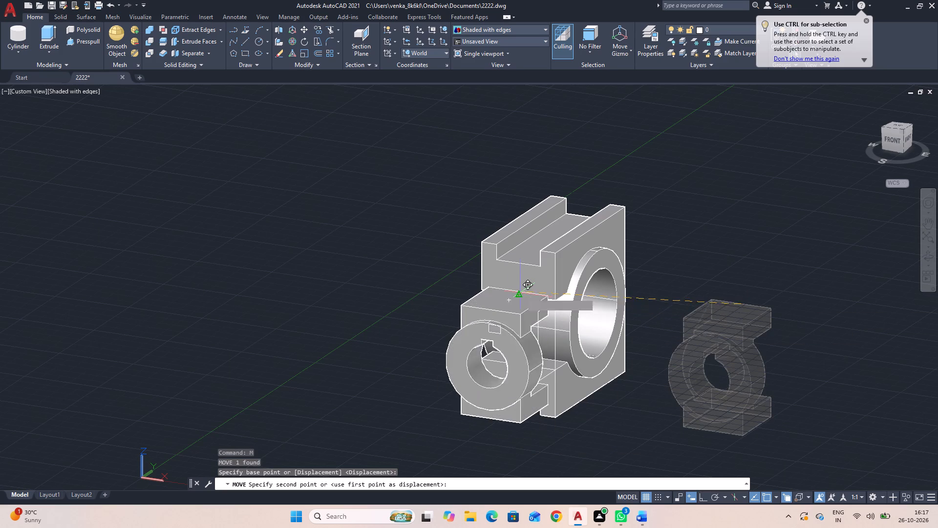
click(520, 294)
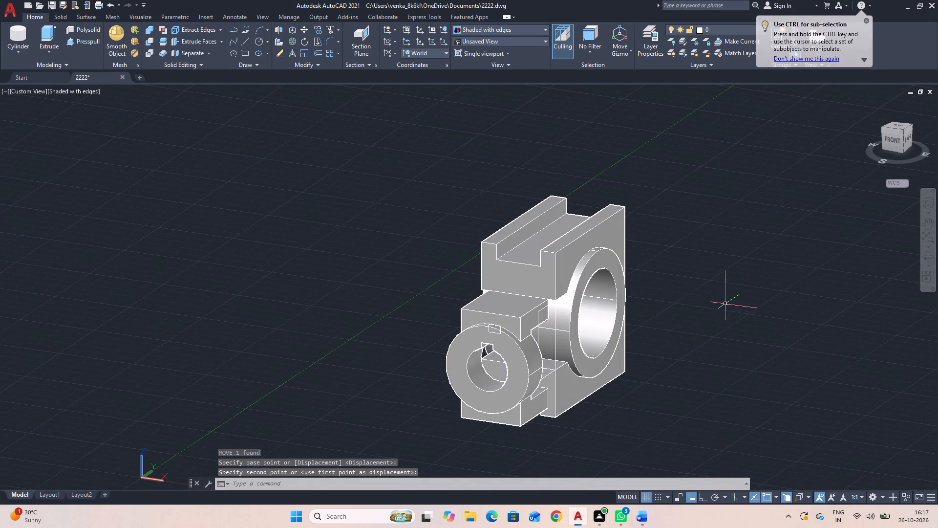
key(Escape)
Examine the repositioned keyed boss against the block from below, the side and the front.
click(927, 267)
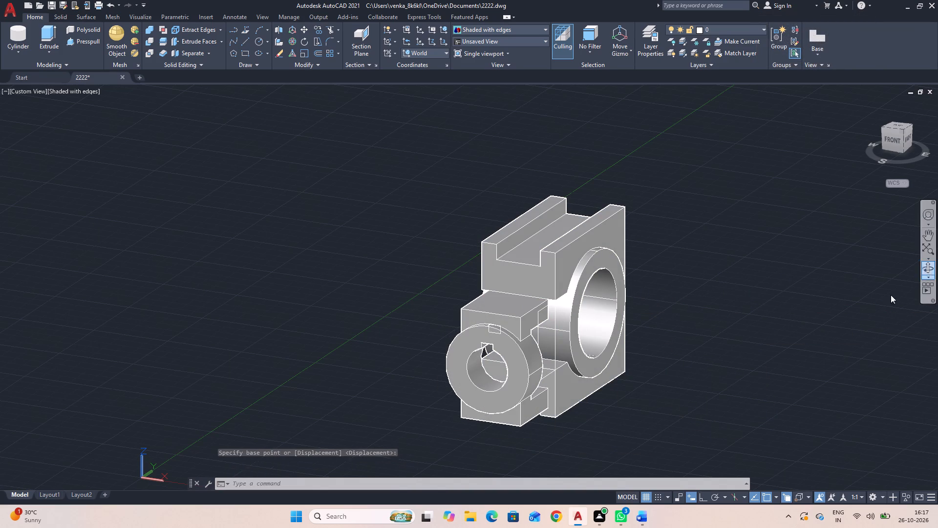
drag(839, 315, 772, 216)
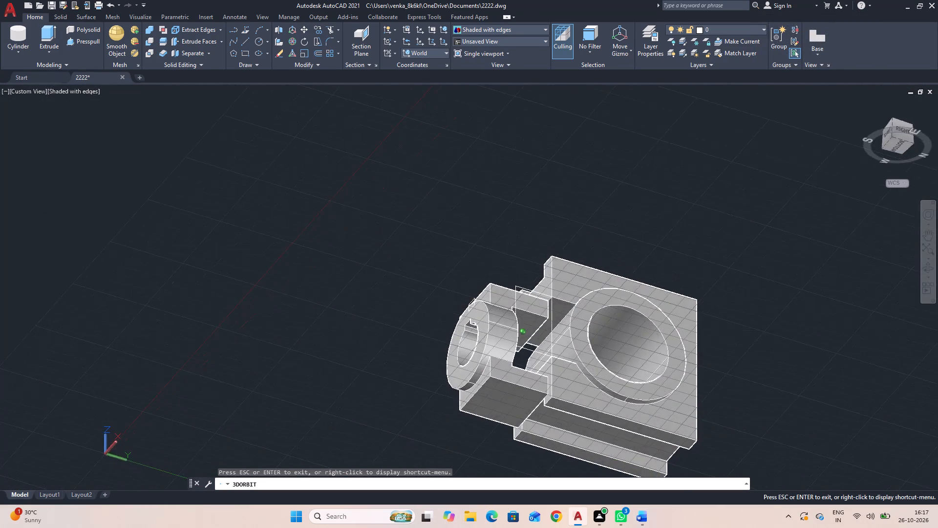
drag(772, 216, 793, 336)
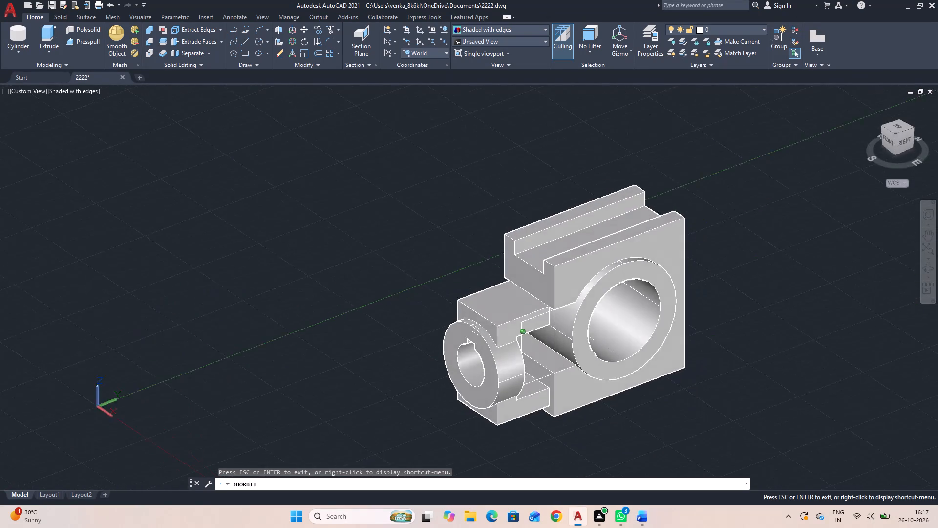
drag(793, 336, 801, 335)
drag(728, 350, 783, 326)
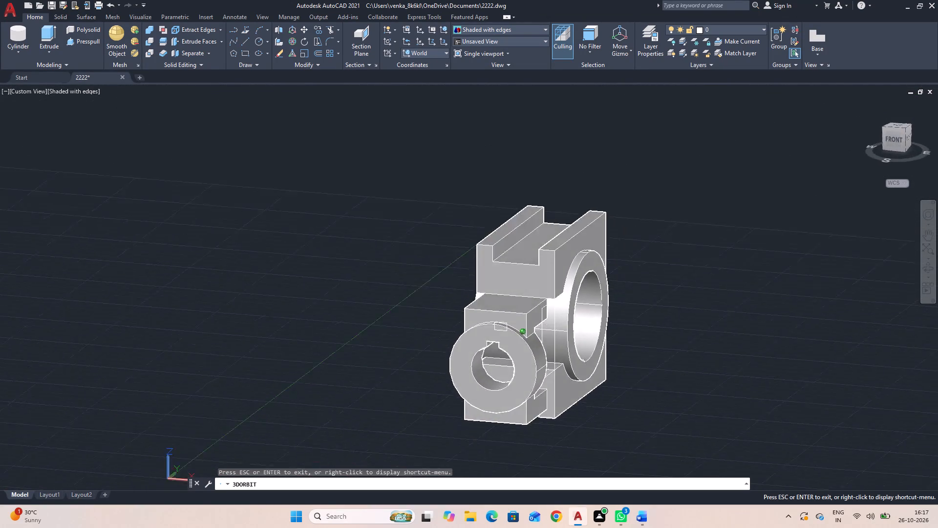
drag(783, 326, 762, 357)
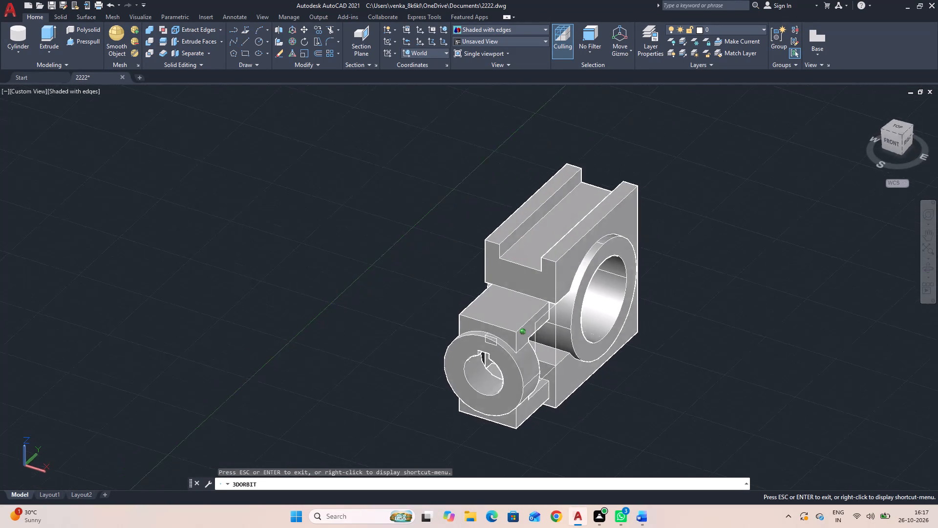
drag(762, 357, 774, 358)
key(Escape)
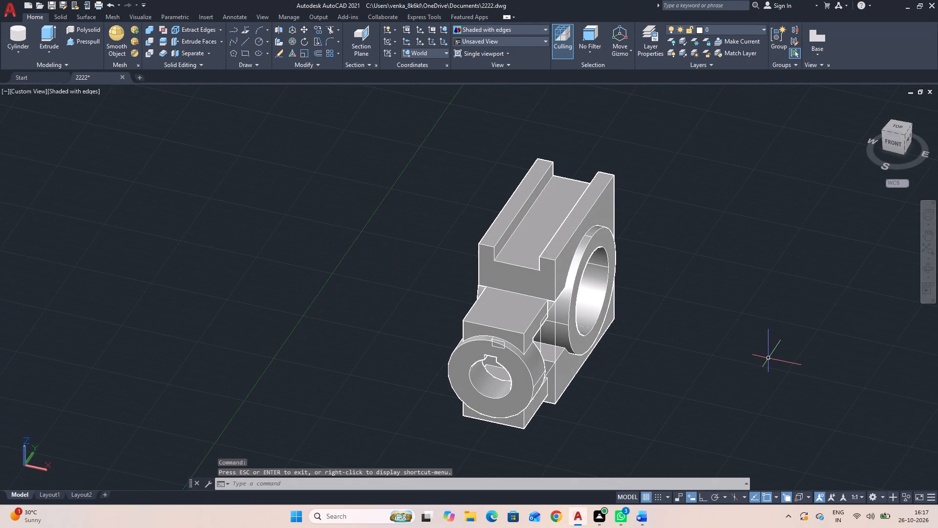
Undo the last two moves of the keyed boss and the reference line drawn between them.
key(ctrl+z)
key(ctrl+z)
key(ctrl+z)
key(ctrl+z)
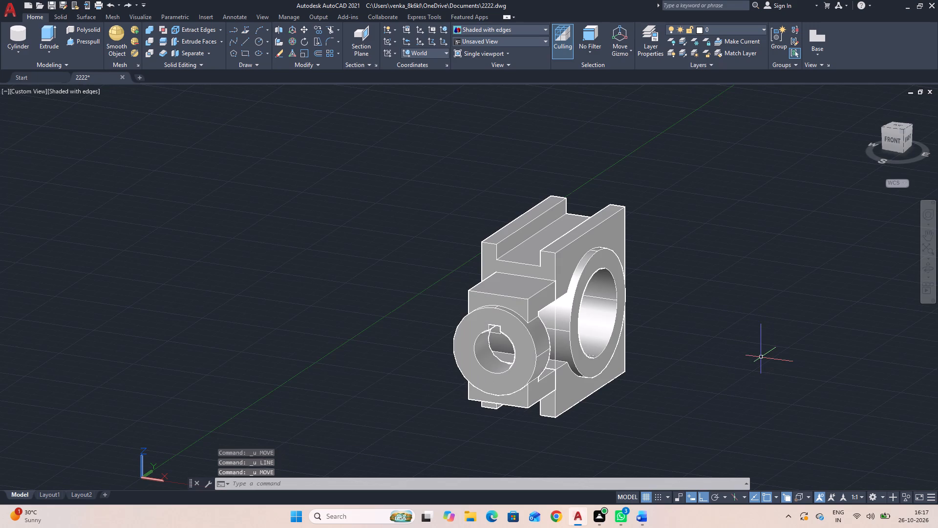
Draw a straight reference line edge to edge across the block's front face, level with the boss's top face.
text(l)
key(space)
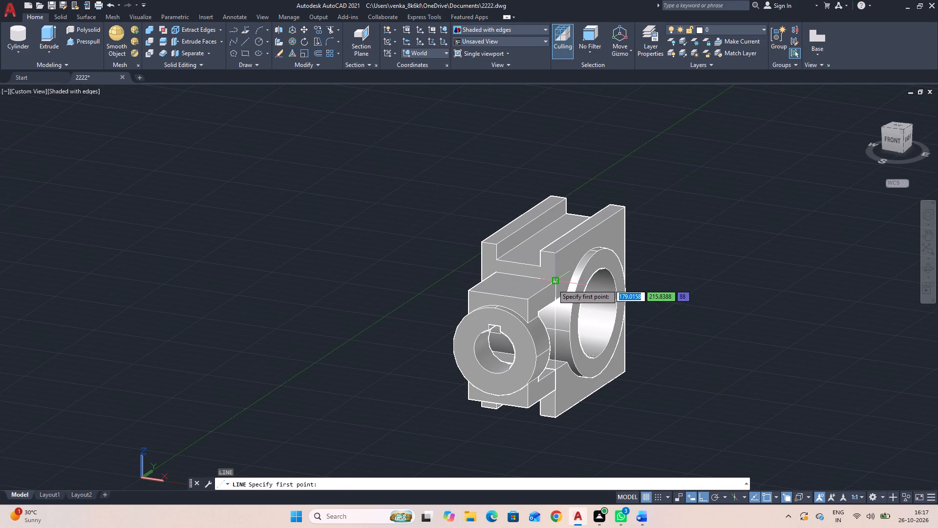
click(553, 284)
click(482, 270)
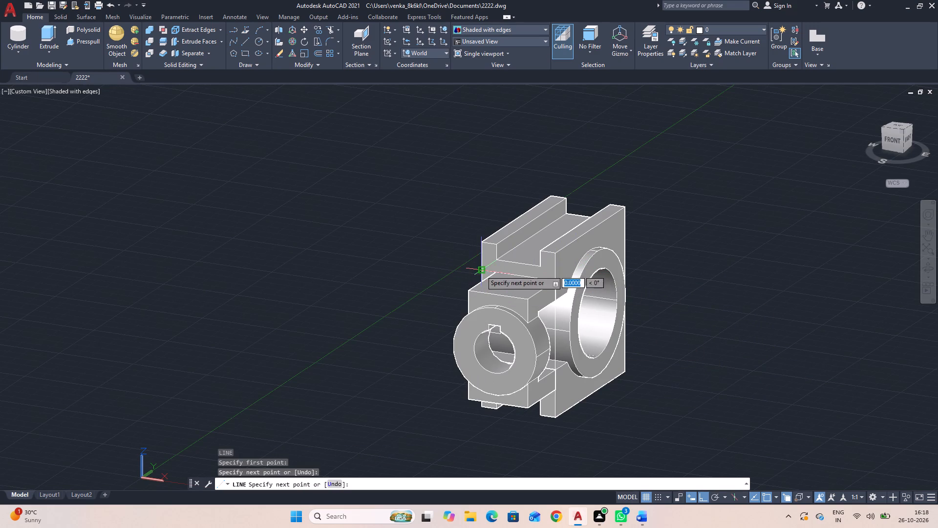
key(Escape)
Move the keyed boss solid about 99 units along the negative X direction, clear of the block, with Ortho on.
click(512, 305)
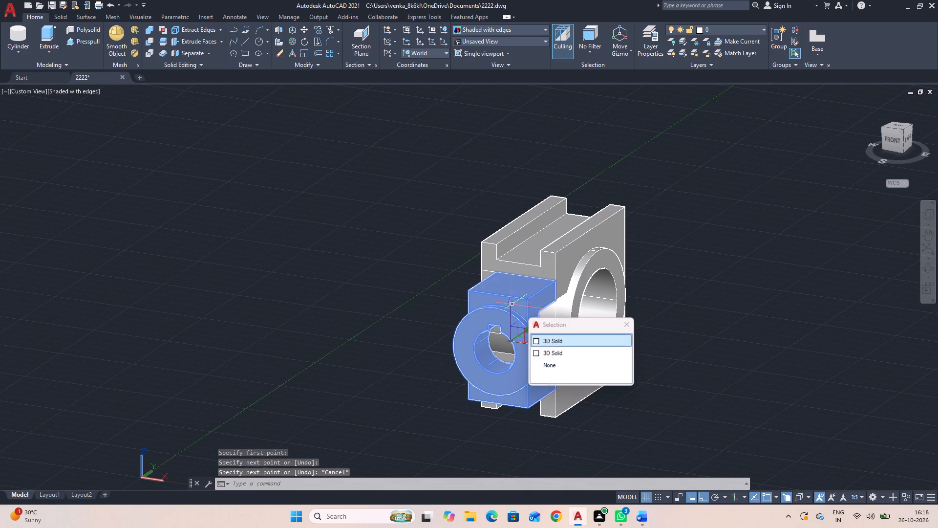
key(m)
key(space)
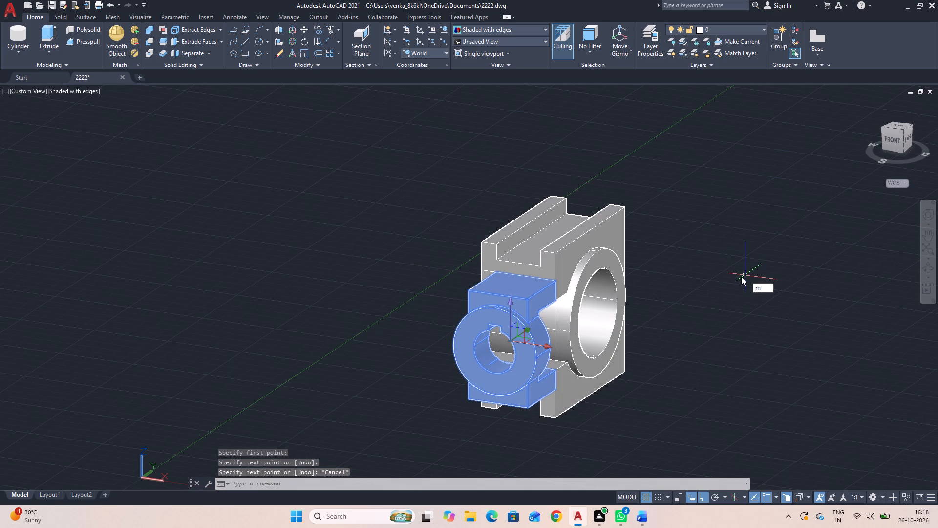
key(space)
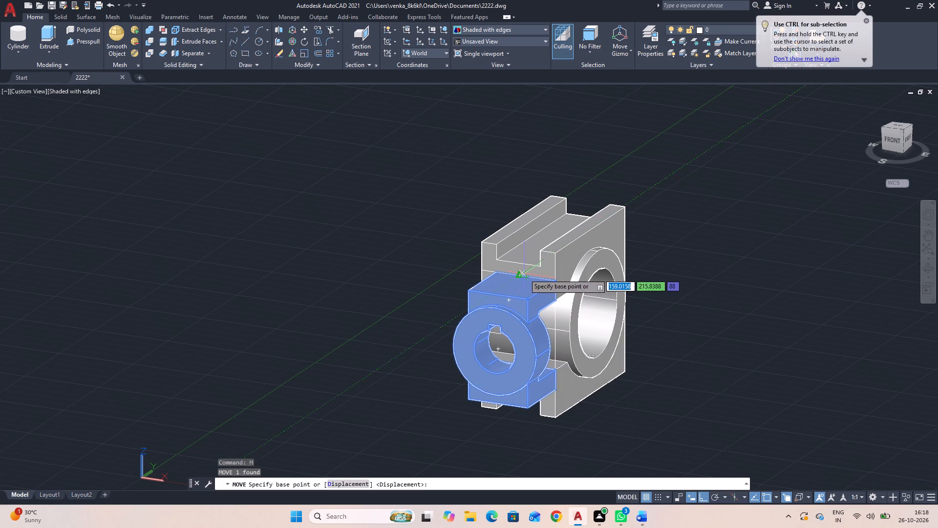
scroll(545, 283, up, 2)
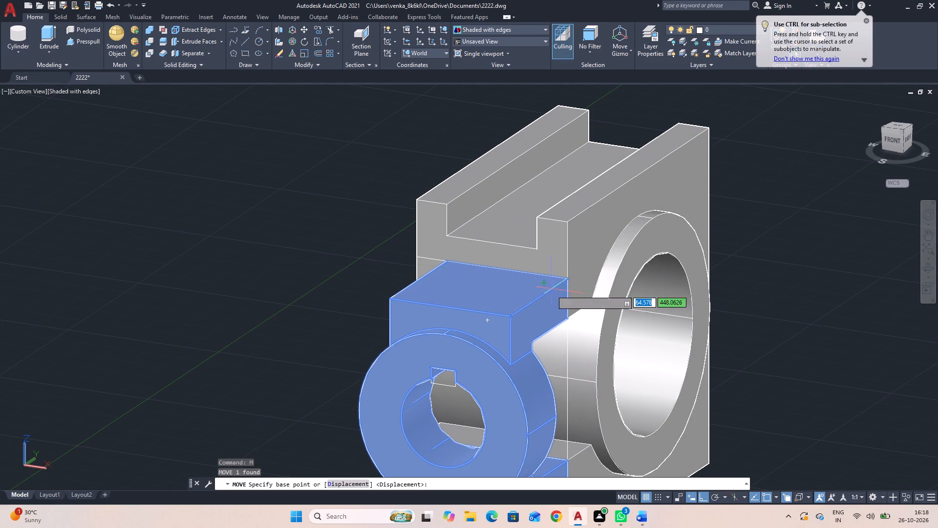
click(452, 309)
click(233, 208)
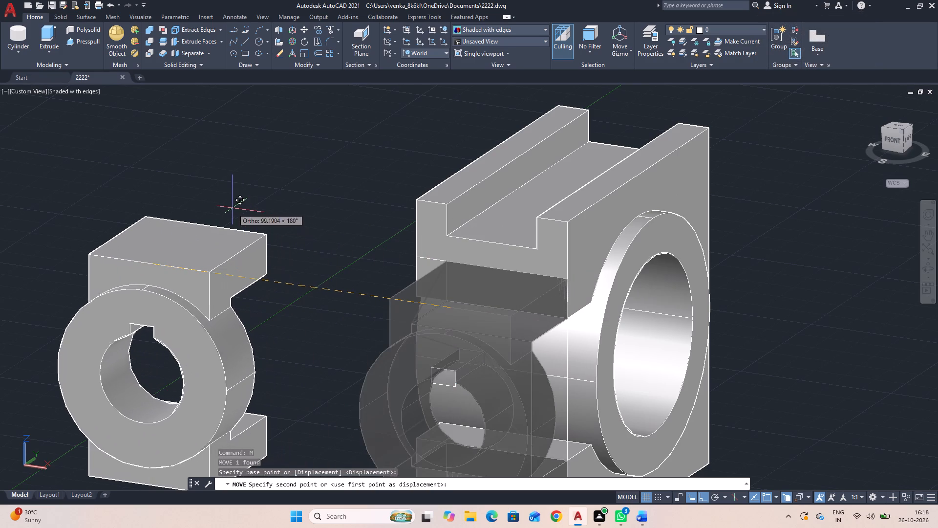
Move the keyed boss solid from its top rear edge midpoint to the midpoint of the block's reference line.
click(187, 236)
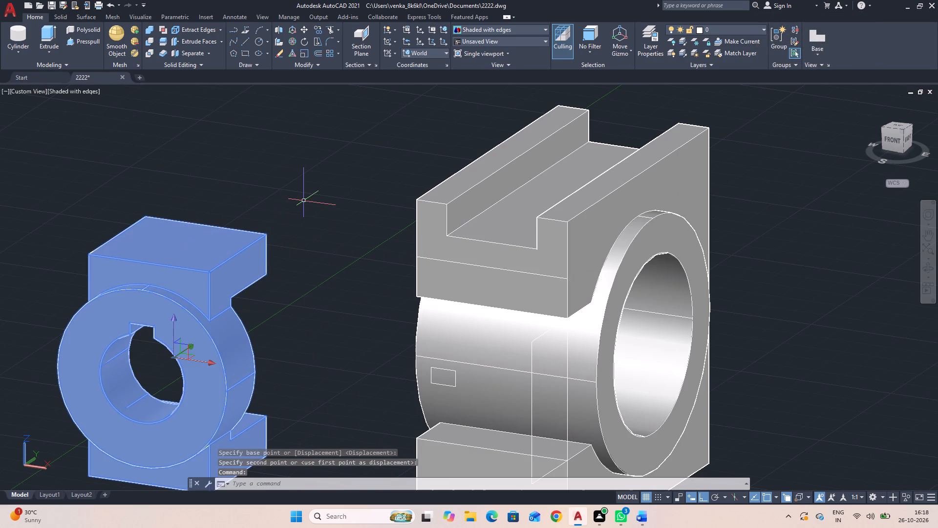
key(m)
key(space)
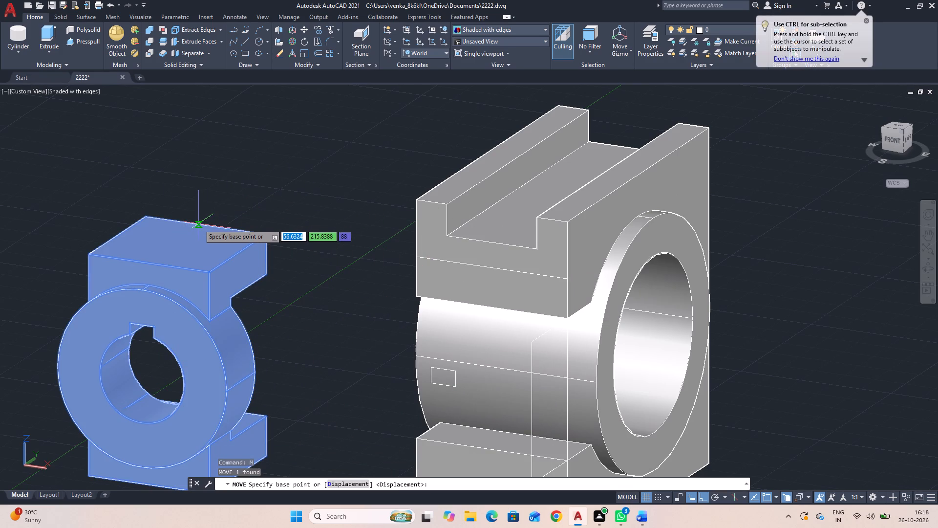
click(203, 225)
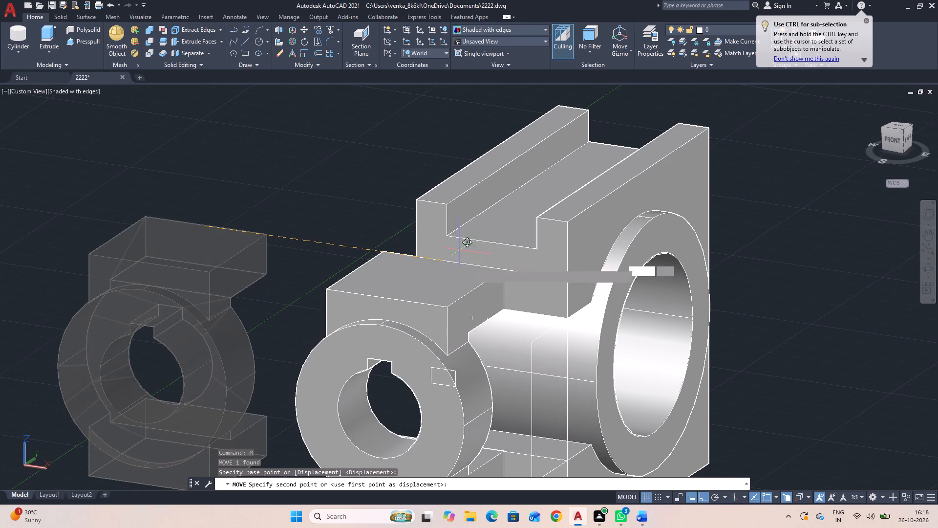
click(494, 266)
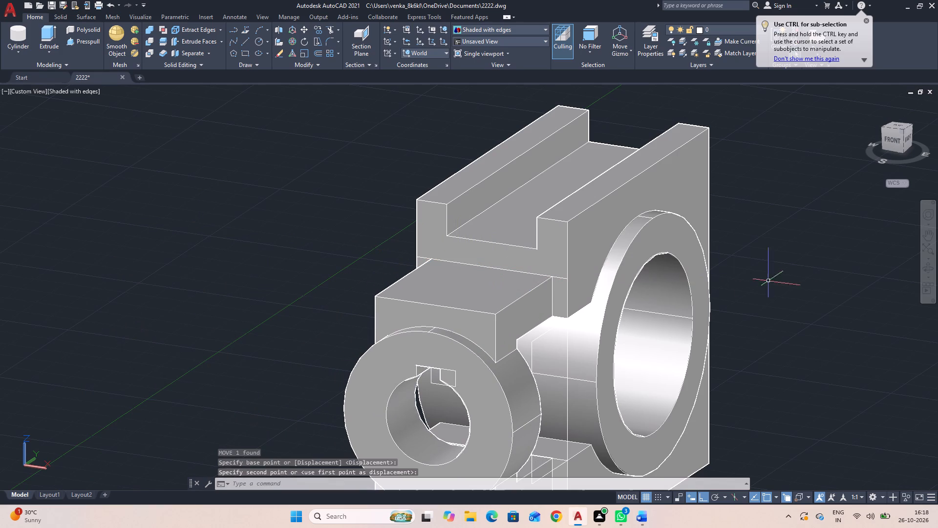
Examine the alignment of the repositioned keyed boss against the block from the front and the side.
click(929, 264)
drag(843, 292, 856, 287)
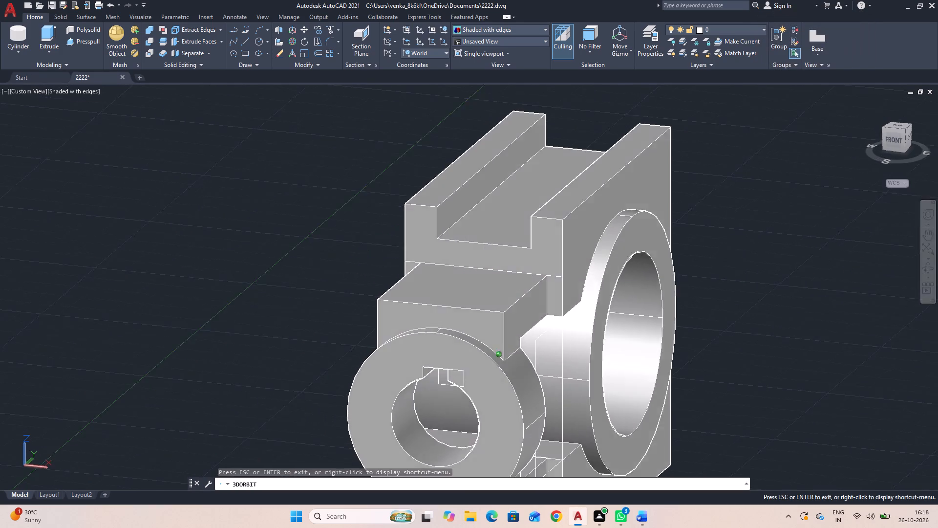
drag(856, 287, 871, 278)
scroll(836, 295, down, 1)
middle_drag(829, 306, 816, 225)
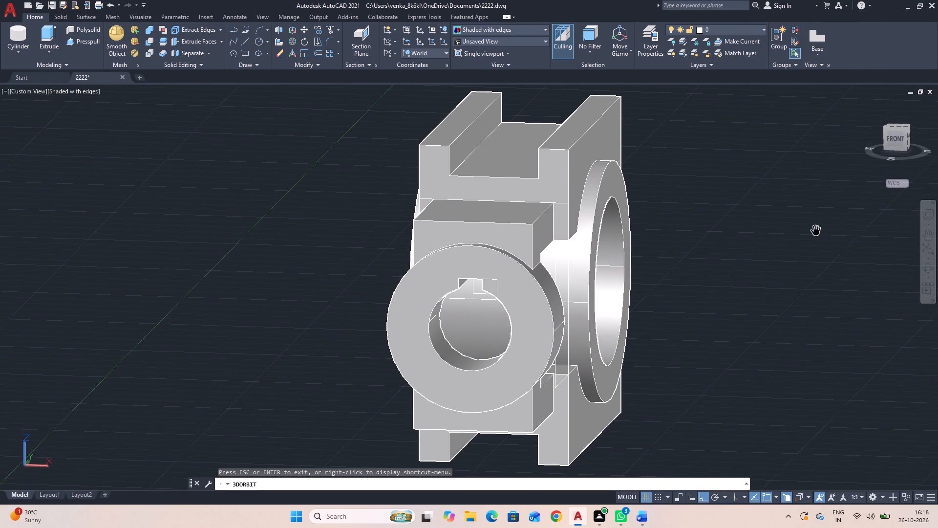
drag(737, 317, 751, 327)
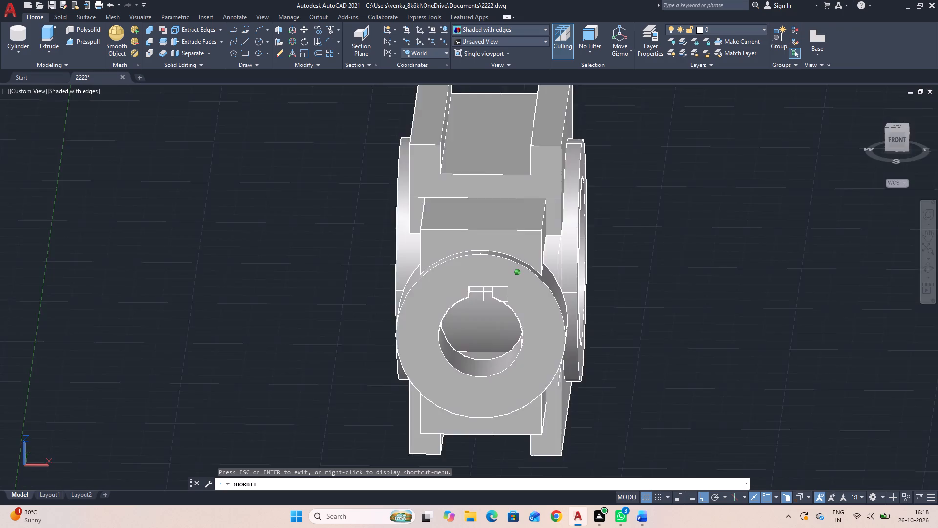
drag(751, 327, 690, 327)
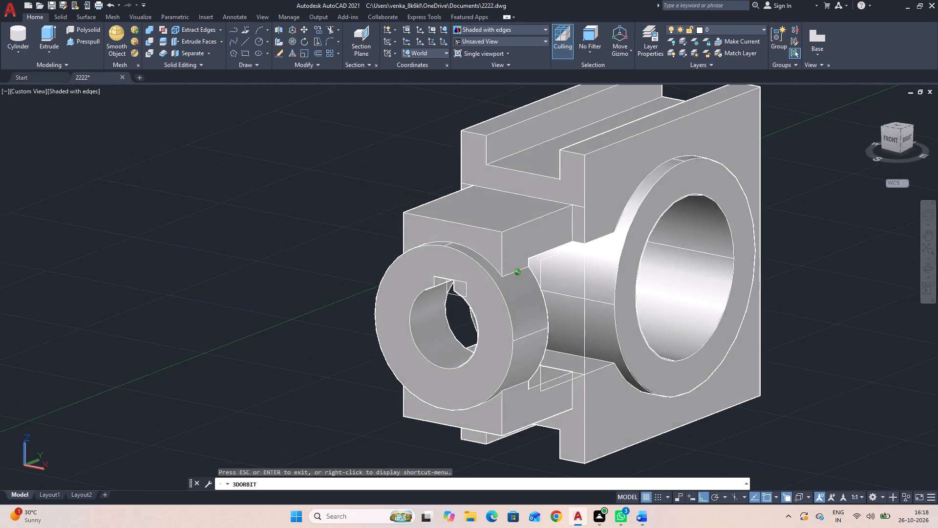
drag(690, 327, 688, 324)
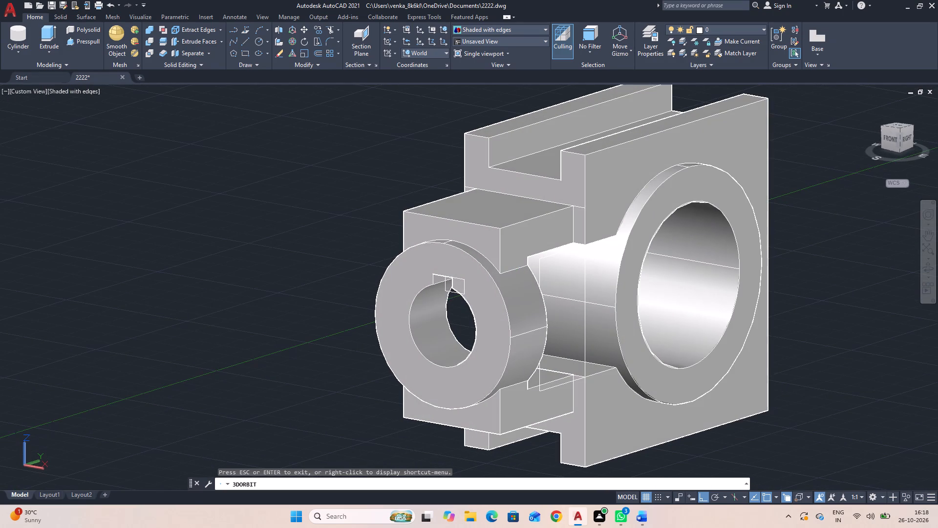
middle_drag(832, 300, 649, 250)
scroll(637, 260, down, 2)
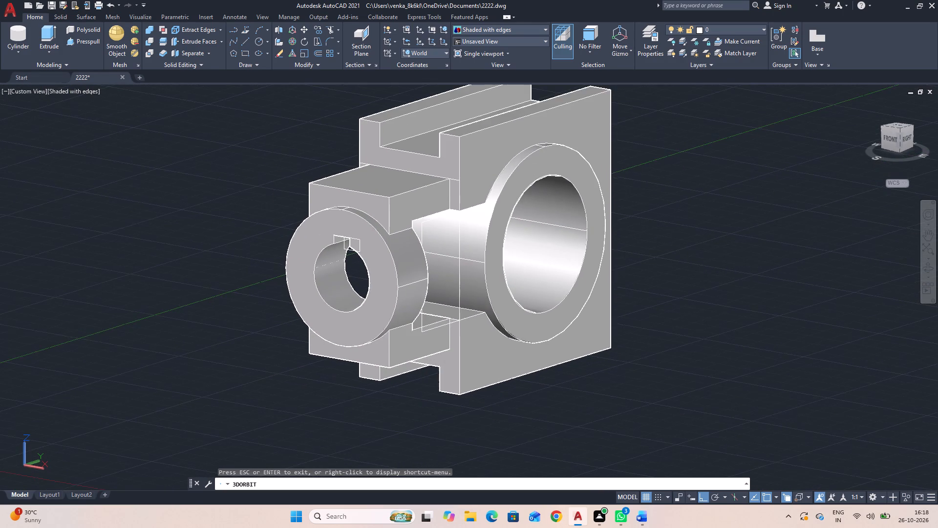
scroll(651, 268, down, 2)
middle_drag(679, 268, 487, 330)
key(Escape)
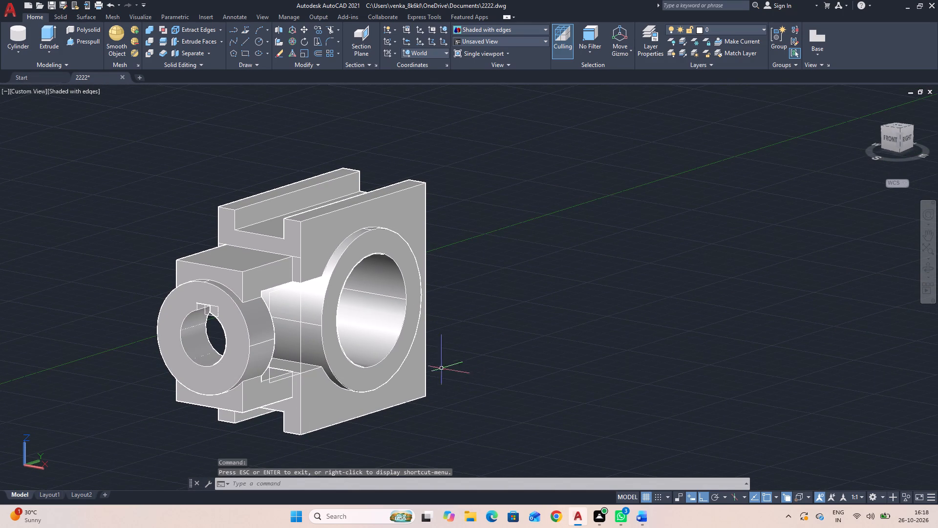
Move the block and keyed boss together from the block's lower front corner into open space, clear of the leftover construction lines.
click(412, 375)
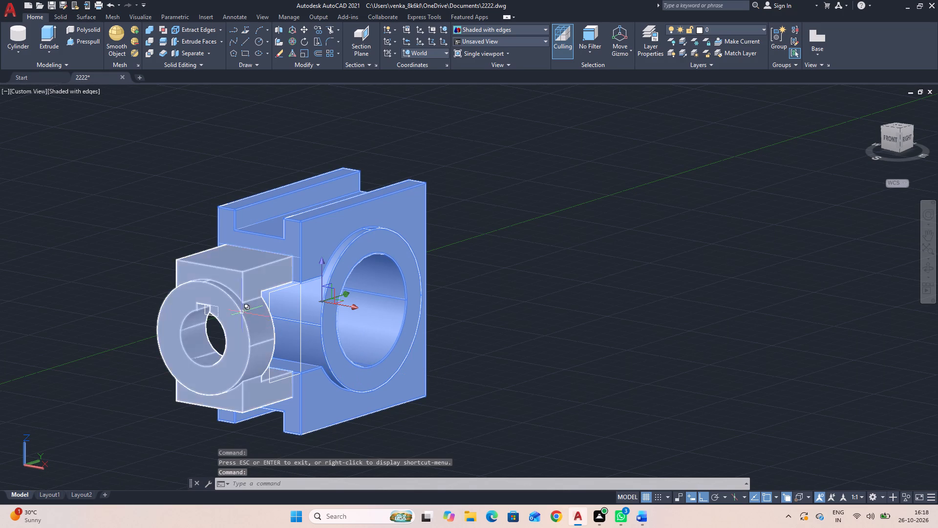
click(242, 312)
text(m)
key(space)
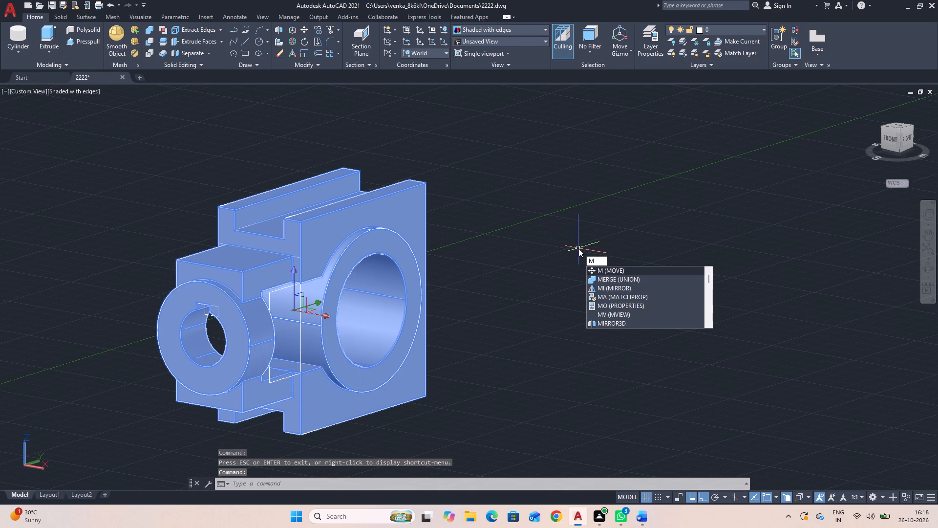
key(space)
click(301, 433)
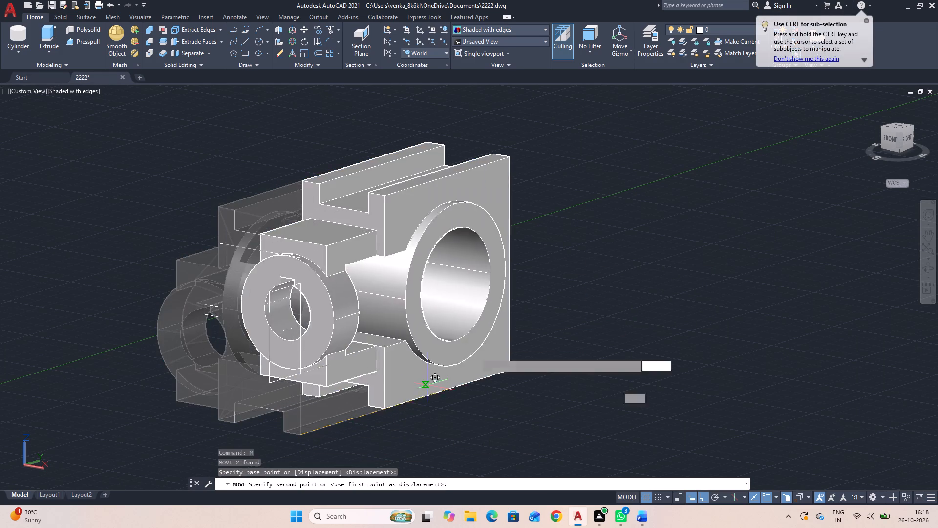
click(728, 281)
Erase all the leftover construction lines and the small rectangle at the solids' former location.
click(394, 422)
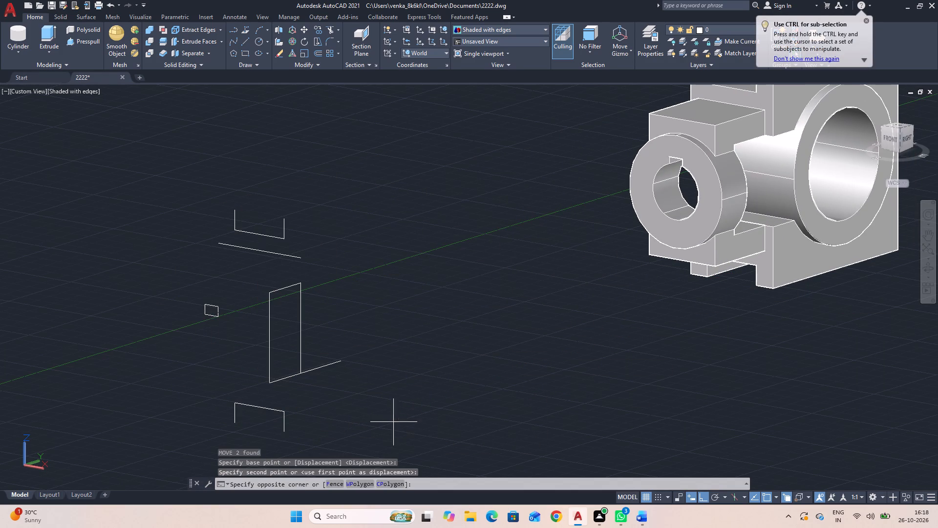
click(164, 198)
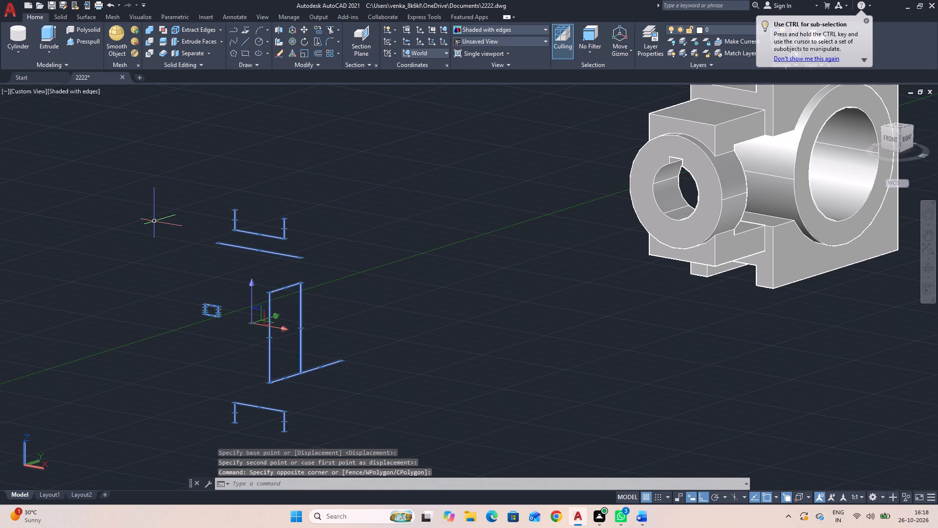
key(Delete)
Examine the block and keyed boss from the front, the side and above.
middle_drag(576, 216, 466, 249)
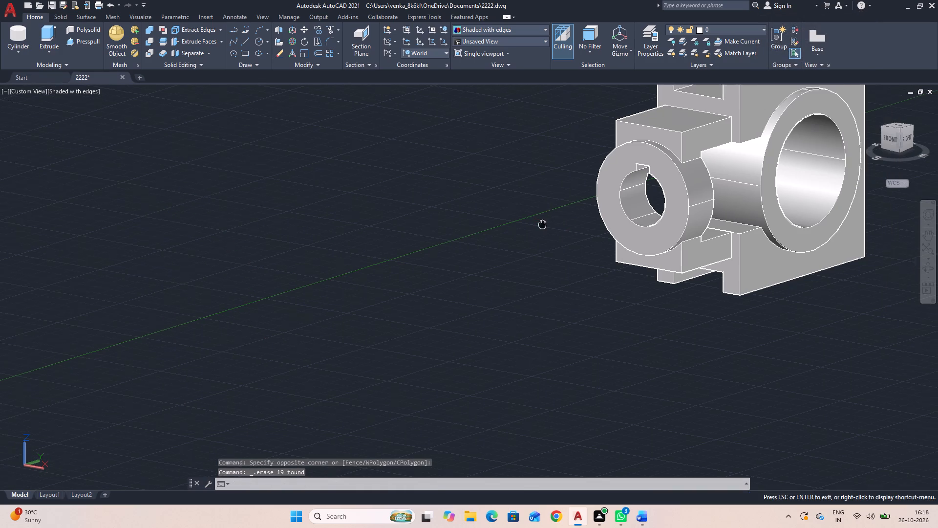
middle_drag(466, 249, 238, 320)
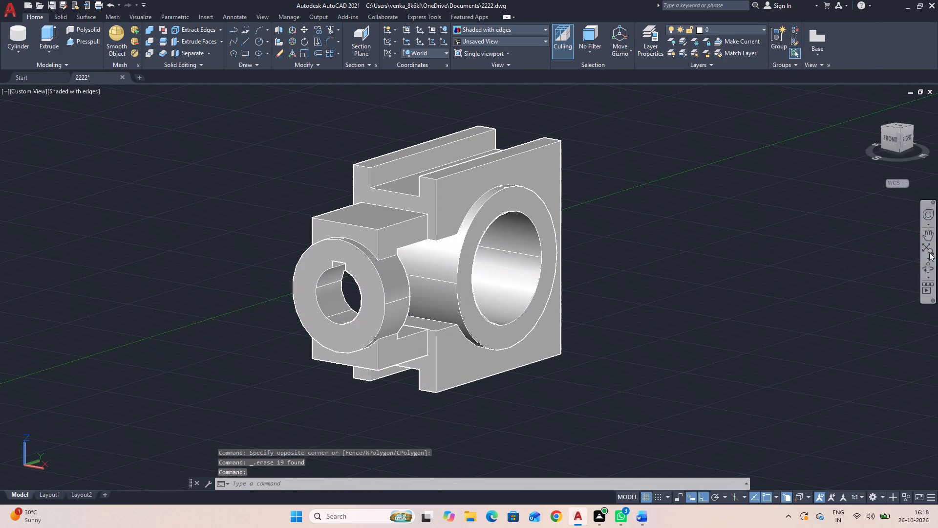
click(929, 267)
drag(749, 340, 779, 342)
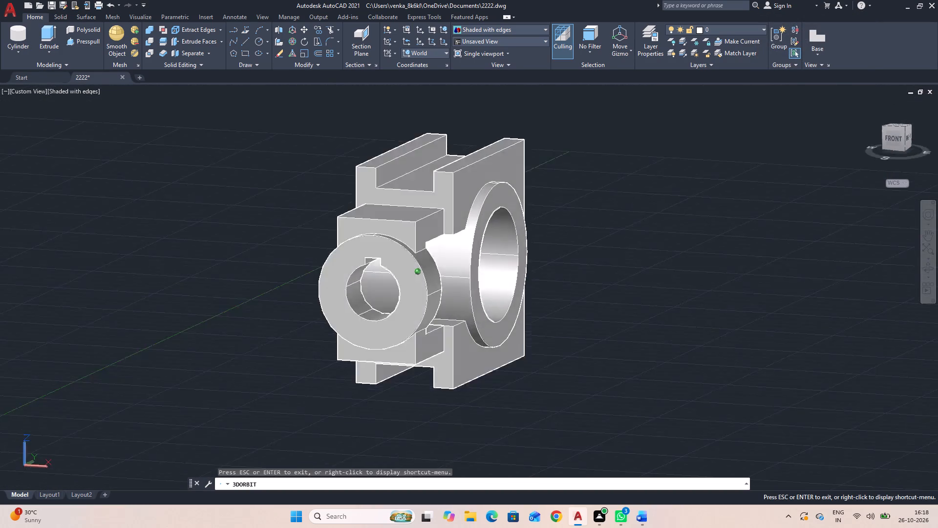
drag(779, 342, 599, 309)
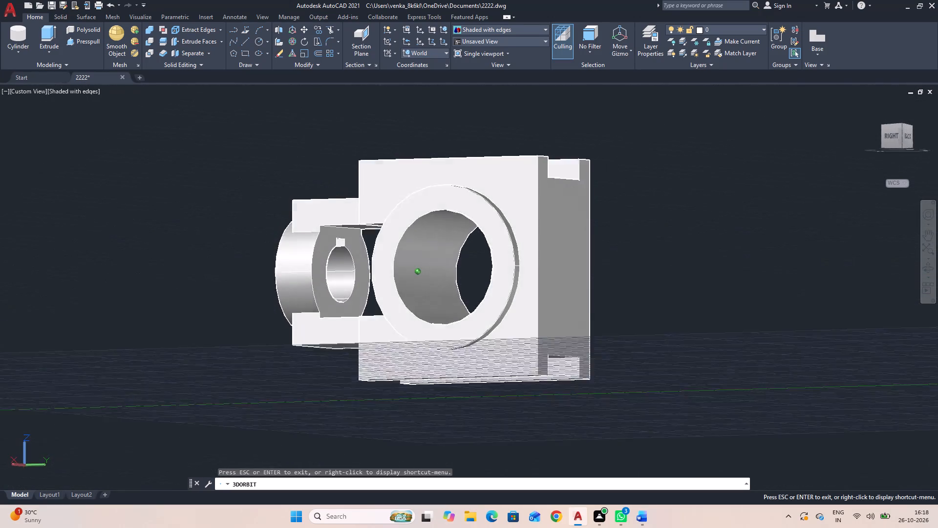
drag(599, 309, 762, 329)
drag(681, 342, 646, 405)
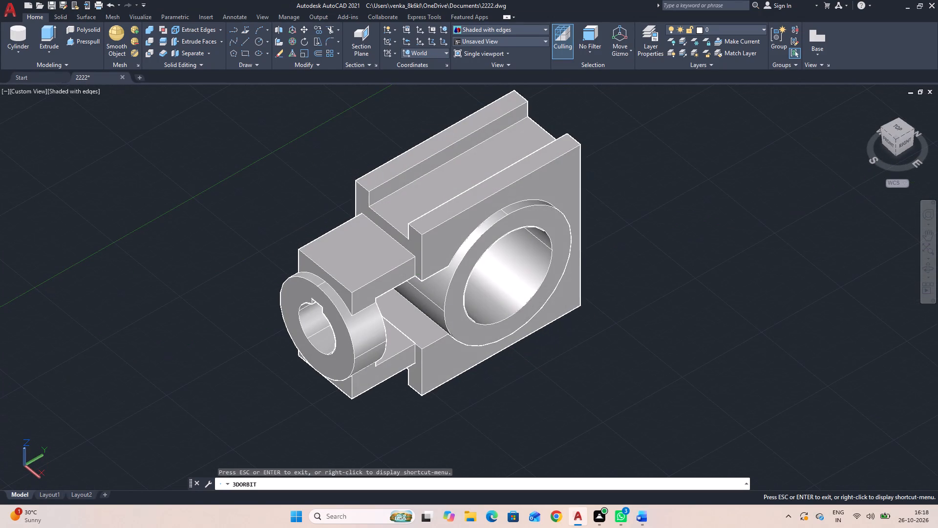
key(Escape)
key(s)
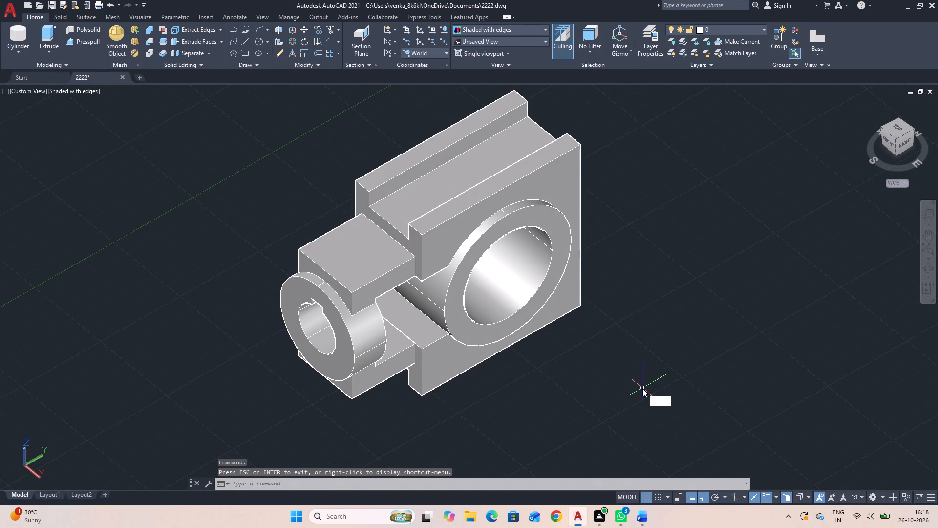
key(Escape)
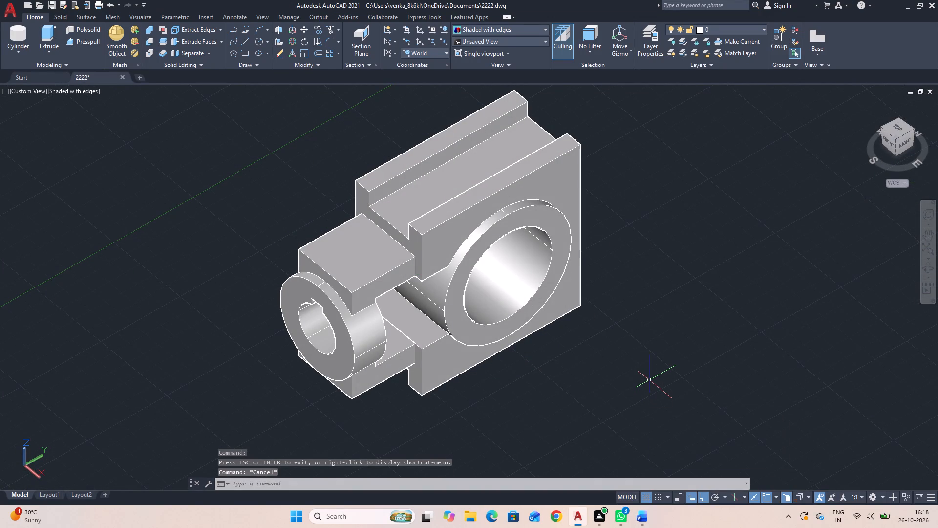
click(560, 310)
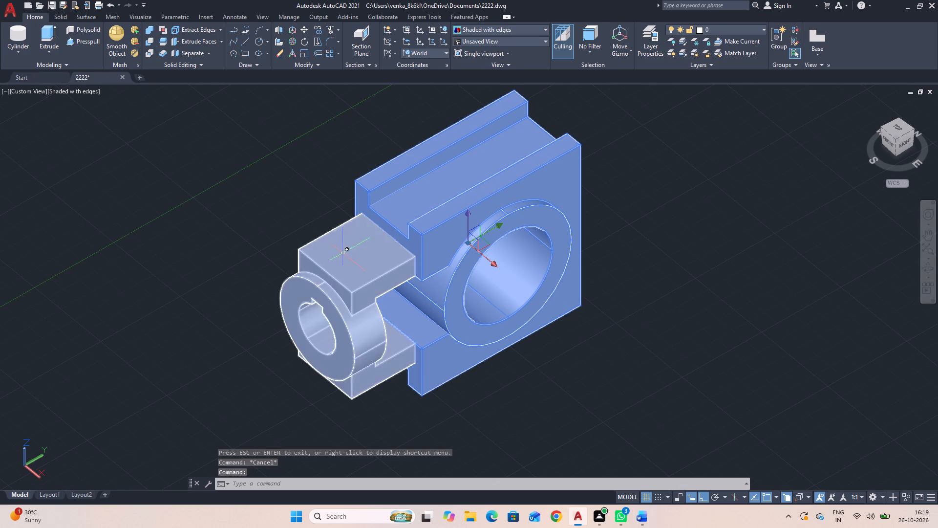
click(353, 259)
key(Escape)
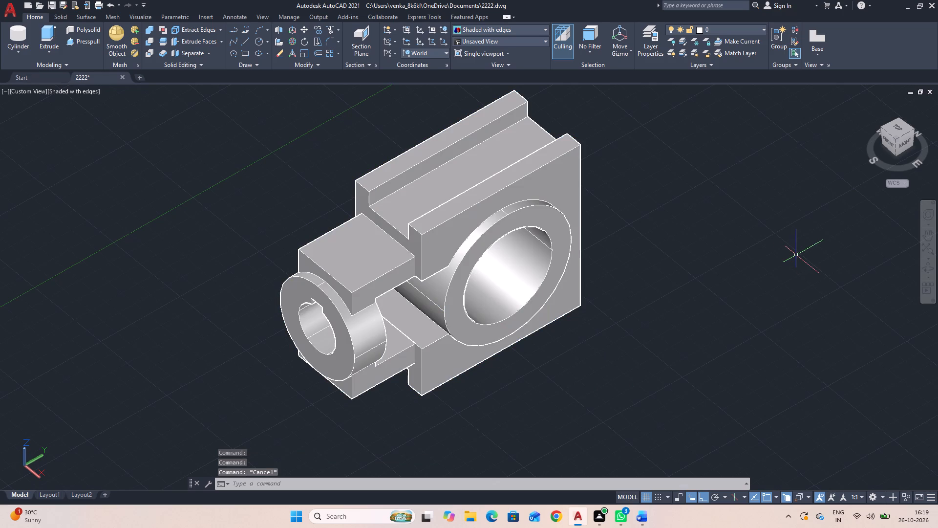
Unite the block and the keyed boss into one solid with Union.
text(unin)
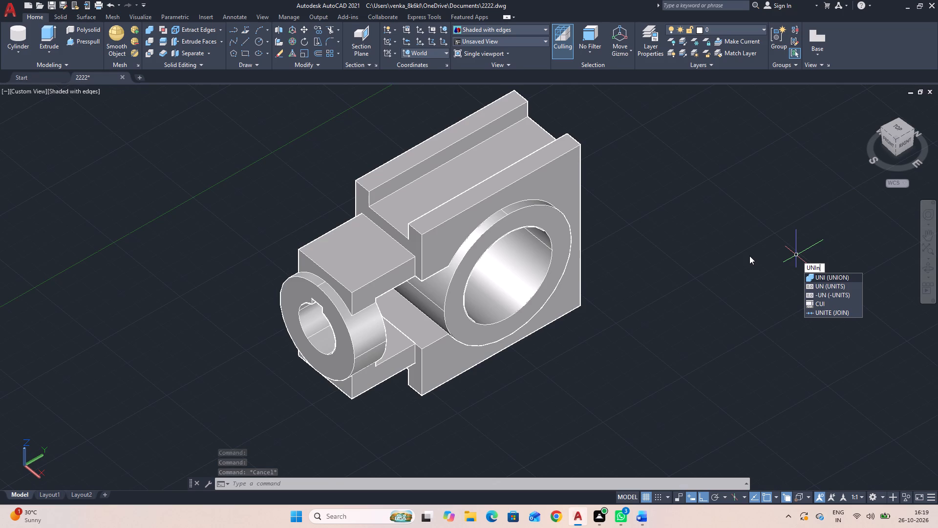
key(BackSpace)
text(on)
key(Return)
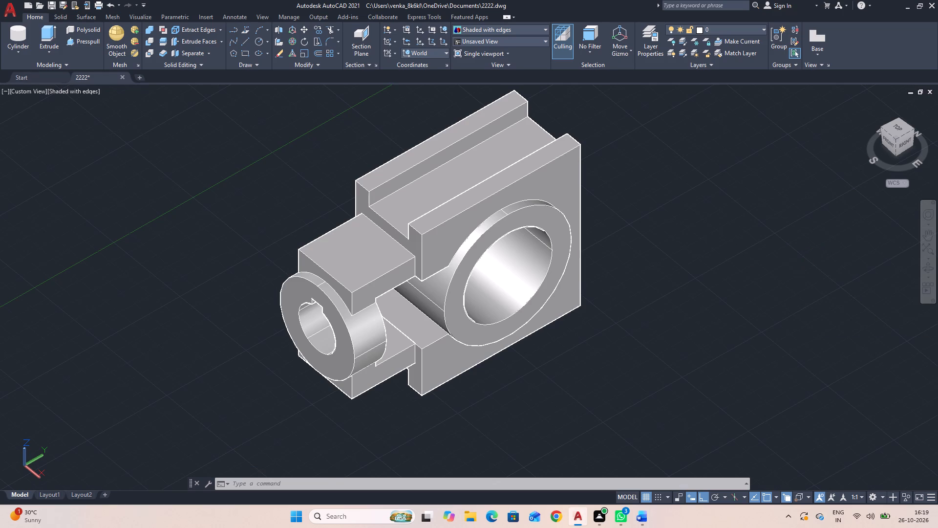
click(442, 227)
click(393, 261)
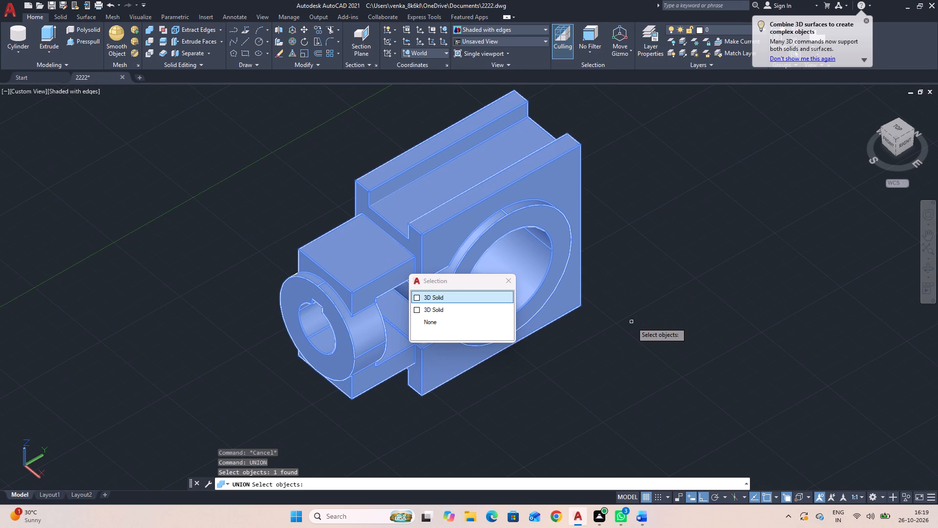
key(Return)
key(Return)
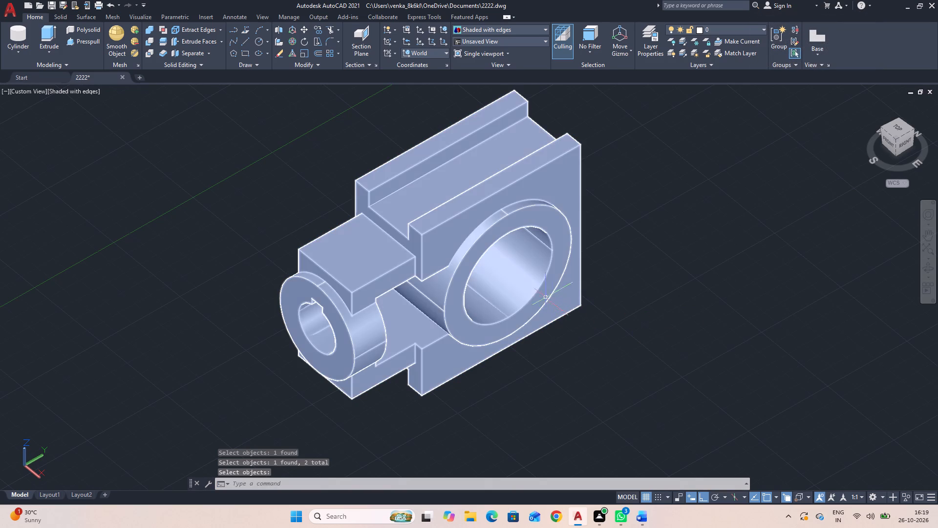
Erase the existing viewport on Layout1 so the sheet is empty.
click(56, 489)
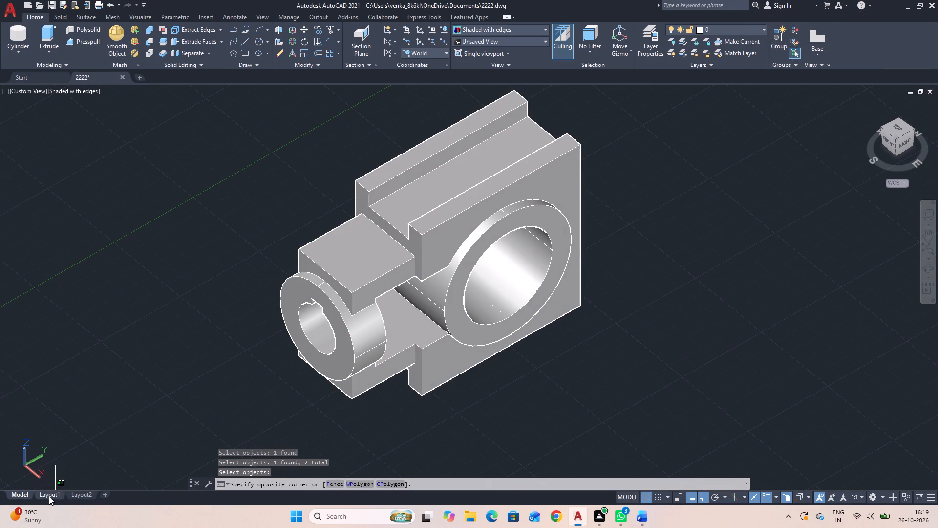
click(49, 496)
click(84, 461)
click(53, 495)
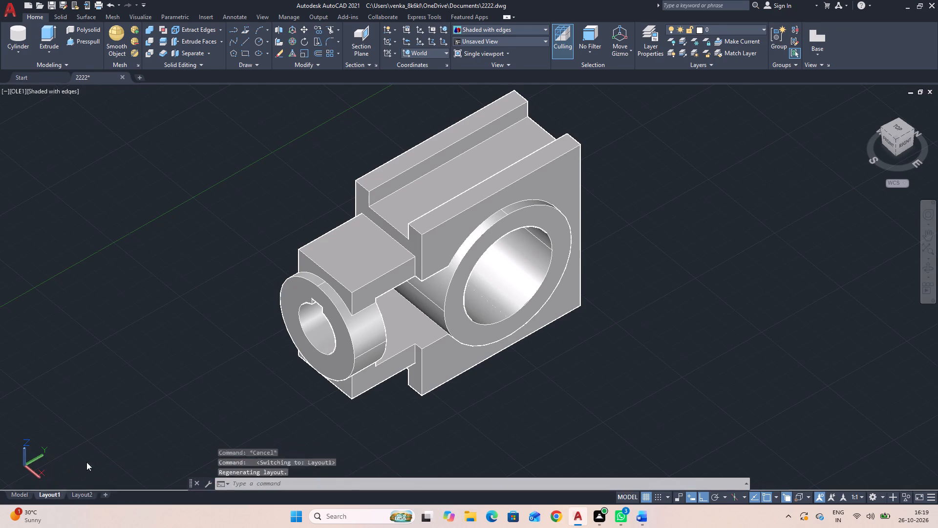
drag(352, 348, 342, 348)
click(271, 341)
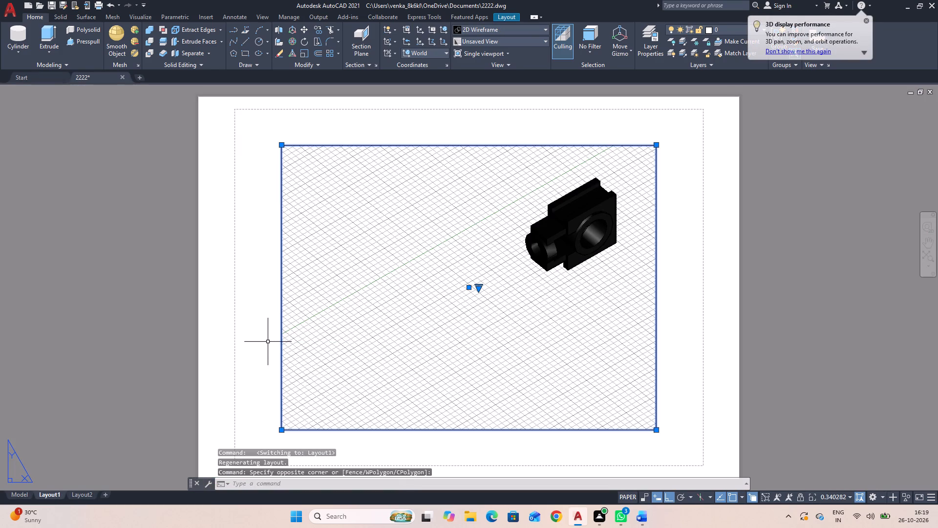
key(Delete)
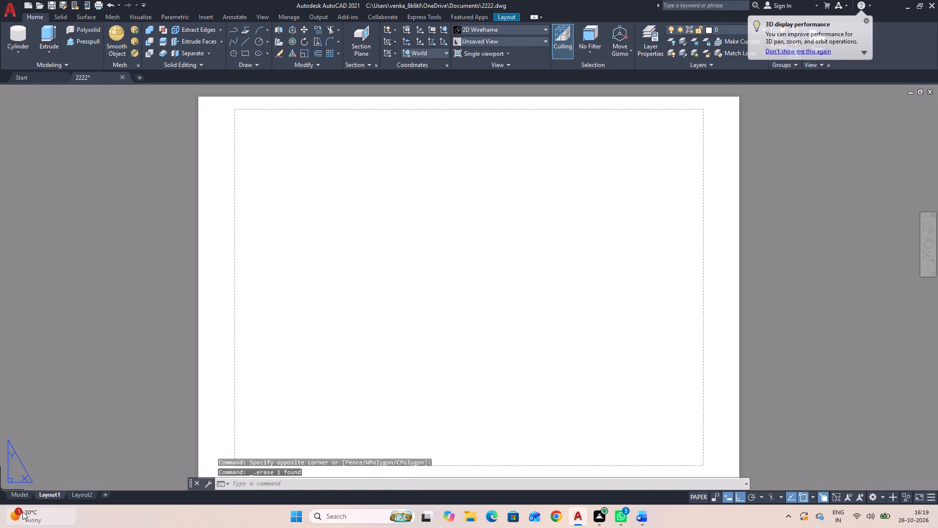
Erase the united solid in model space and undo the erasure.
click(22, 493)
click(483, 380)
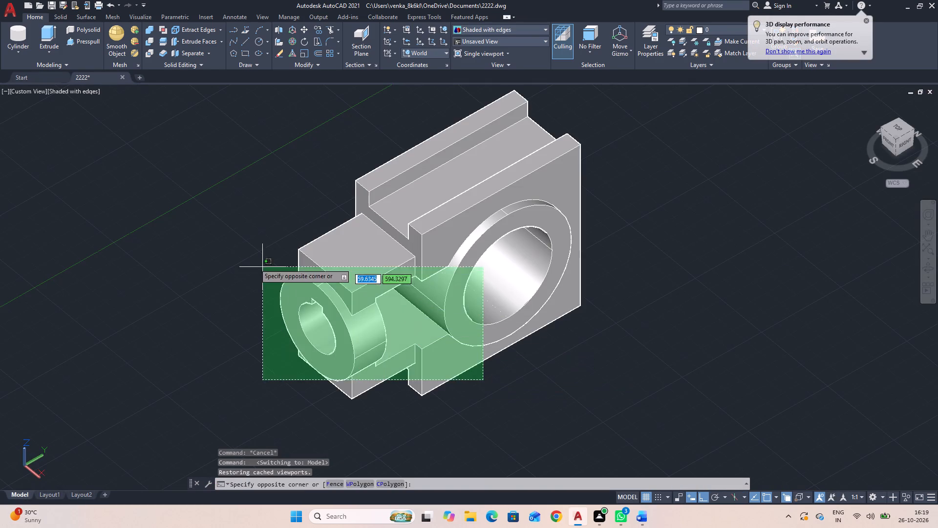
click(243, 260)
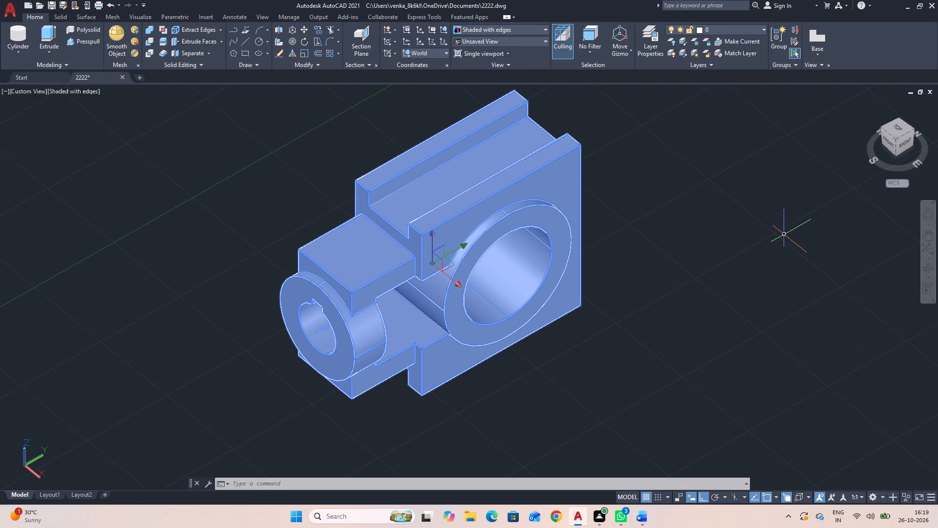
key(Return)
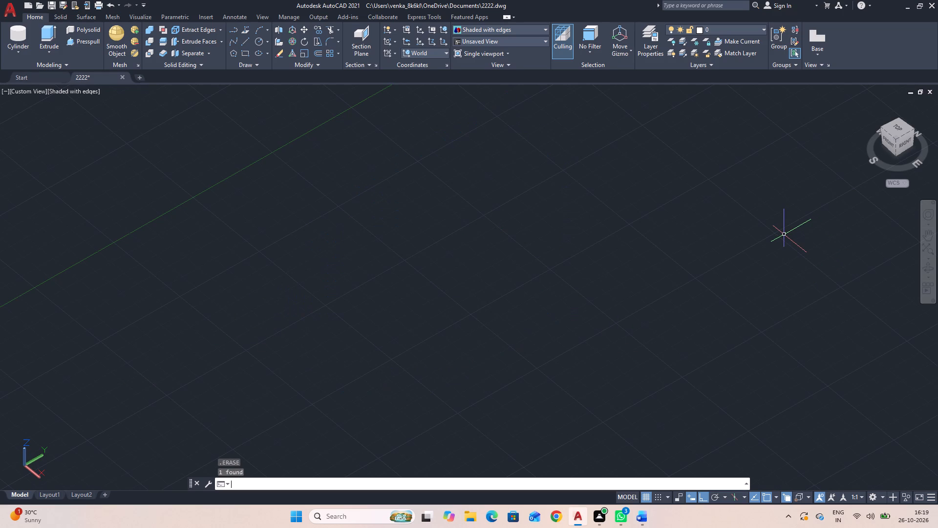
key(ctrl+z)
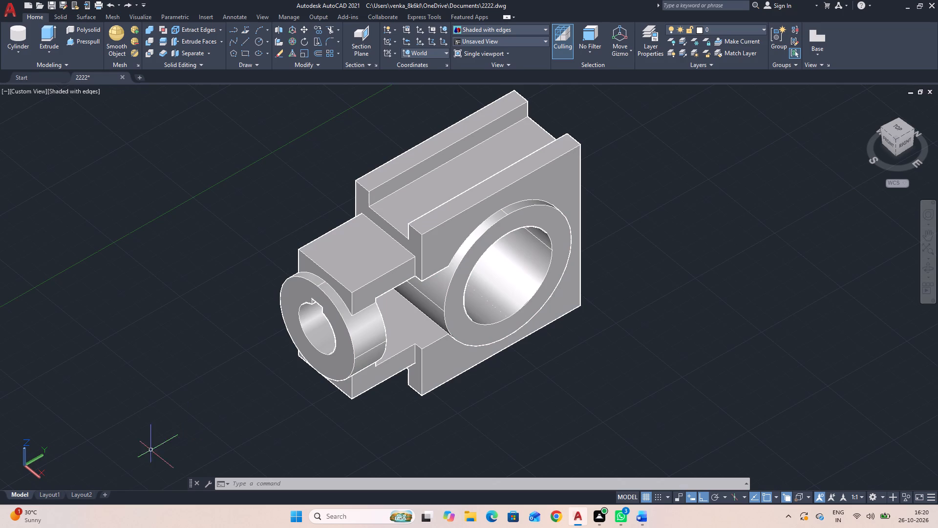
Create a base view of the united solid from model space and place its front view in the upper right of the Layout1 sheet.
click(50, 495)
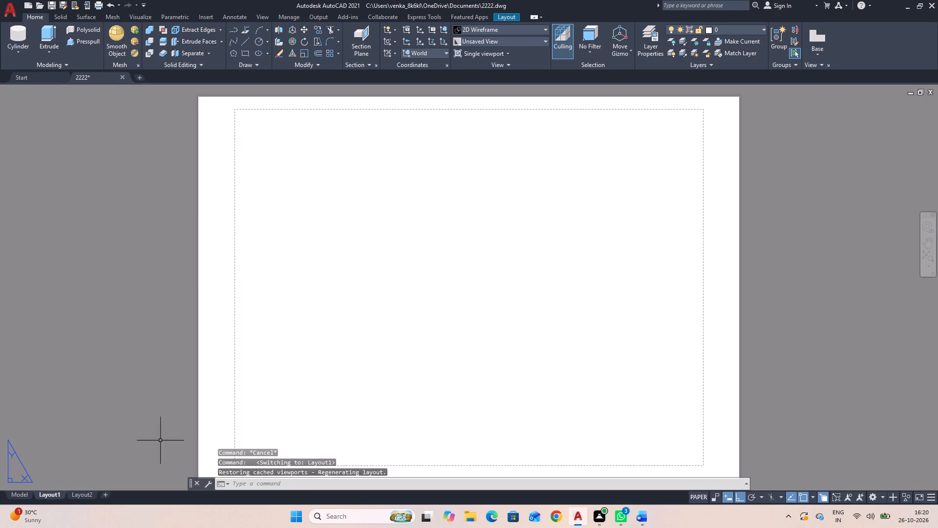
click(16, 492)
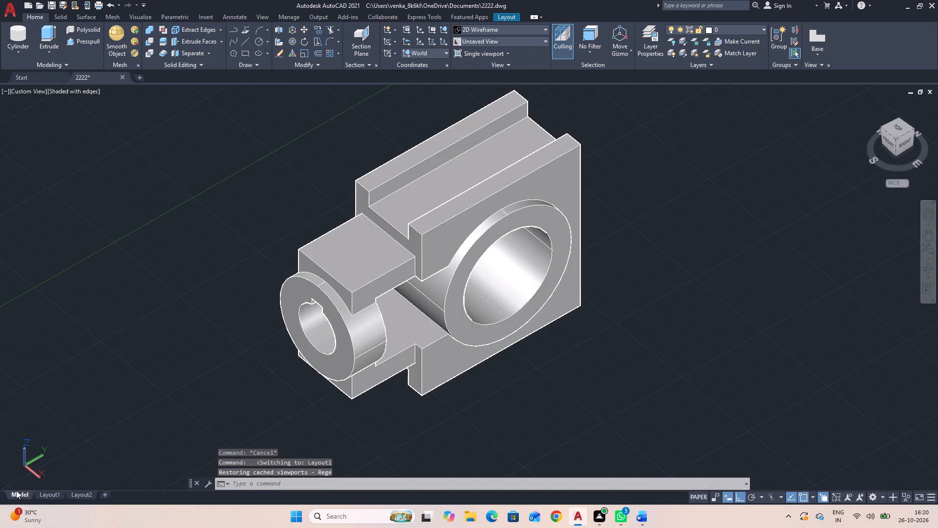
click(811, 46)
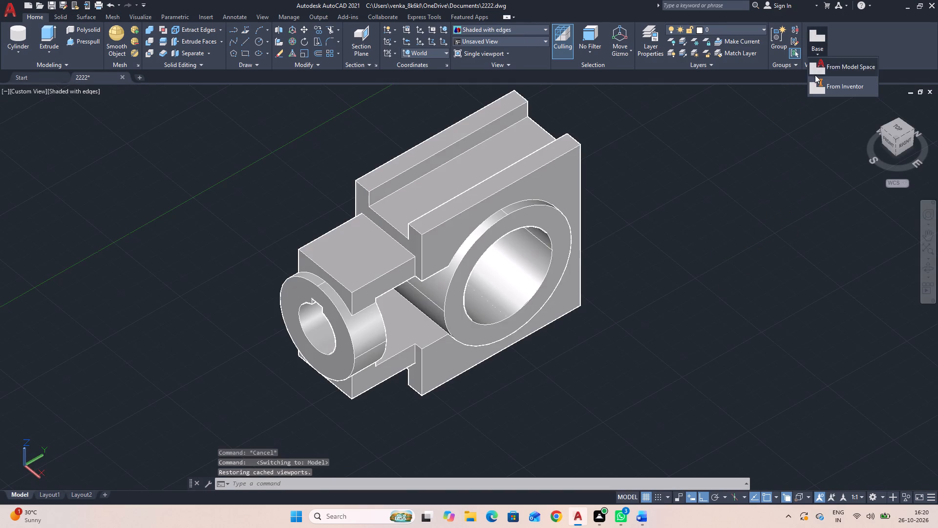
click(823, 65)
click(561, 212)
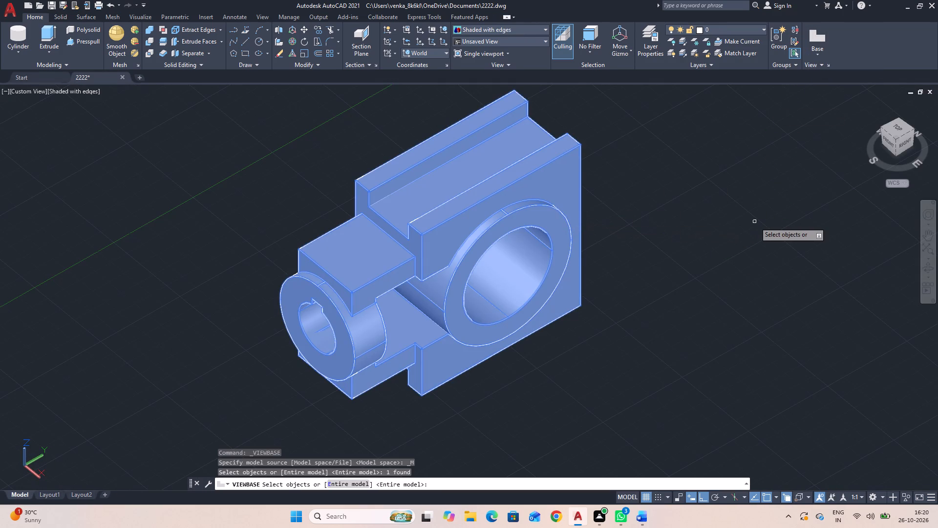
key(Return)
key(Return)
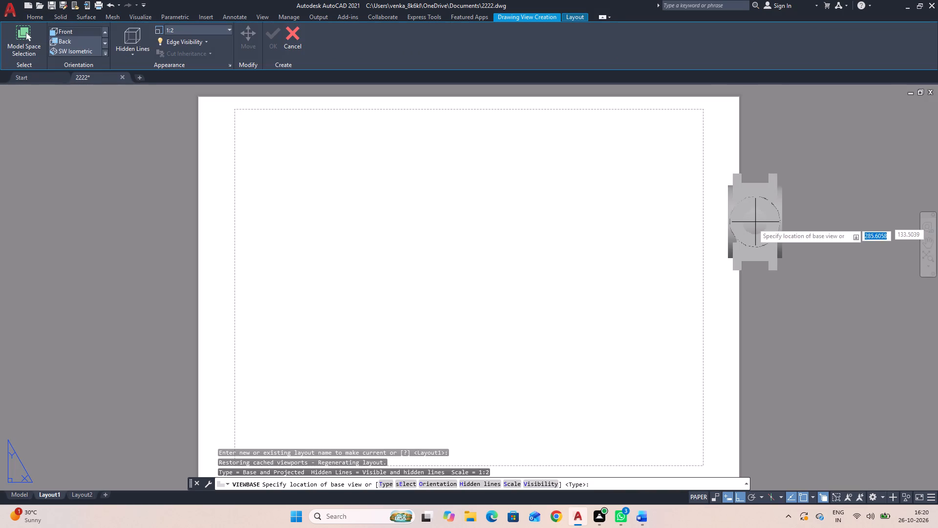
click(639, 199)
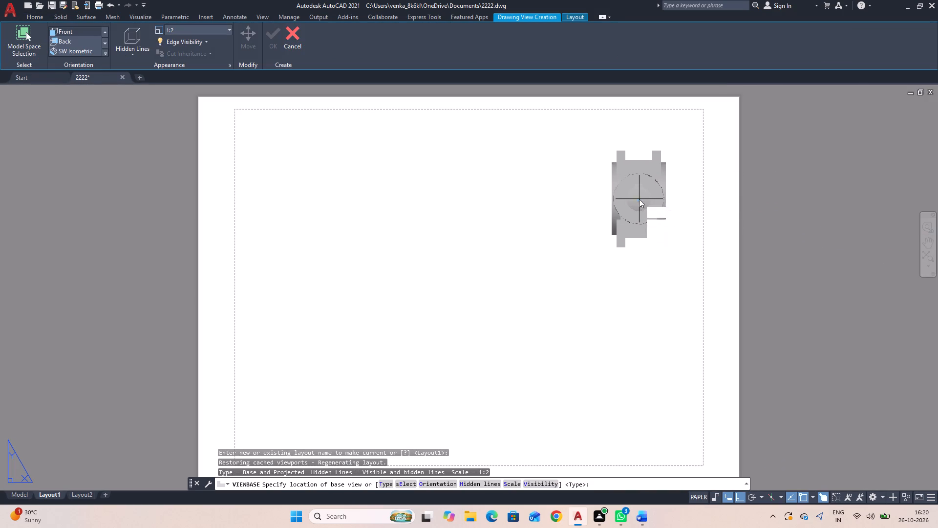
key(Return)
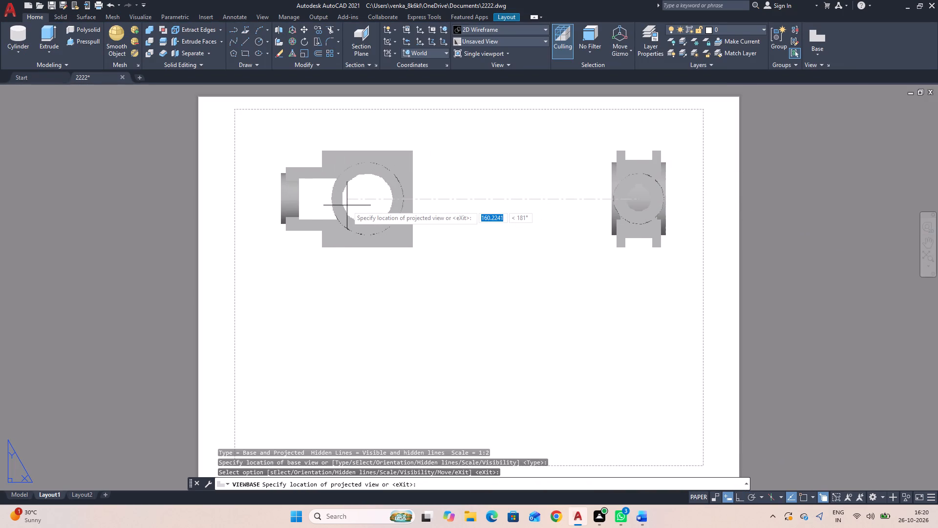
Project a side view to the left of the base view, an isometric at the sheet's lower left, and a top view below the base.
click(344, 206)
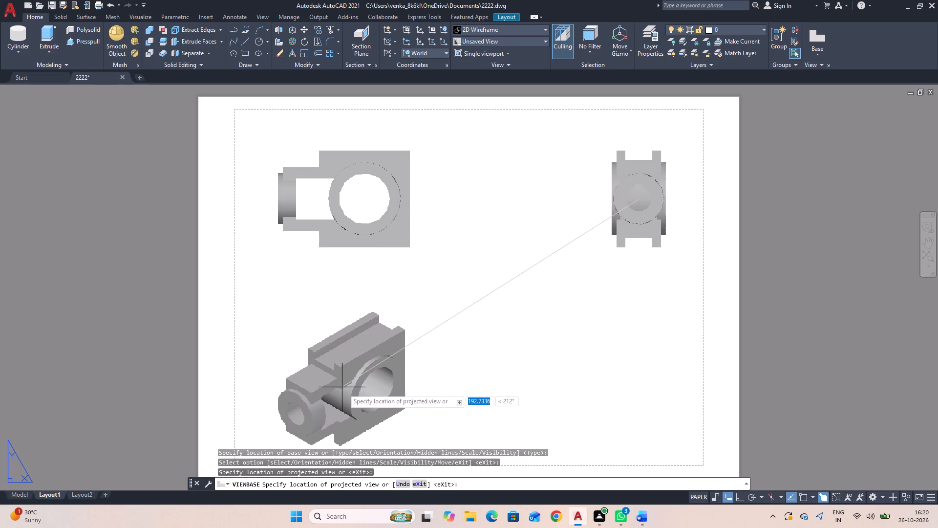
click(344, 396)
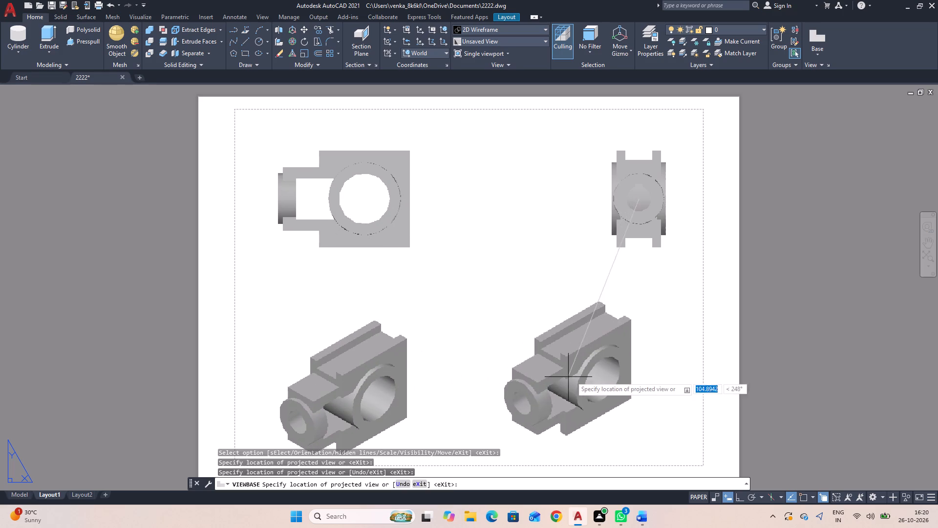
click(623, 378)
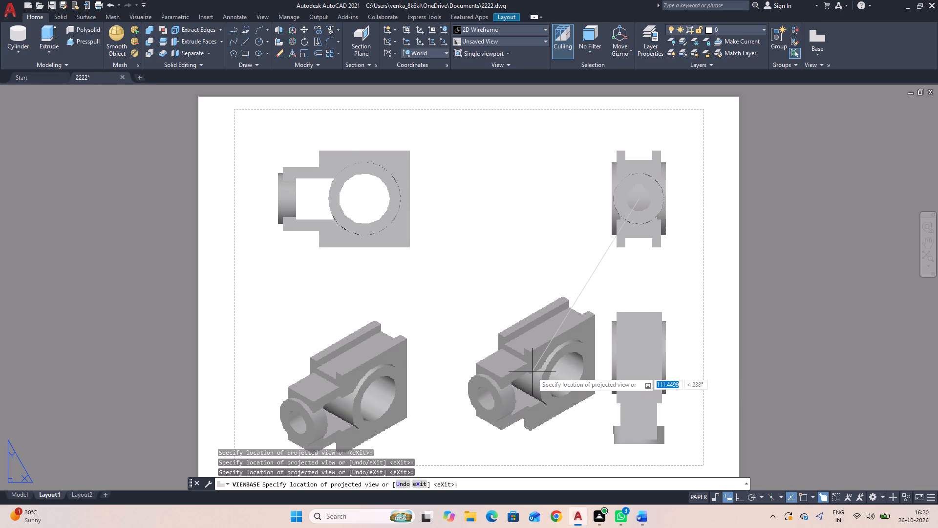
key(Return)
Set the isometric view's display style to Shaded with visible lines.
double_click(376, 385)
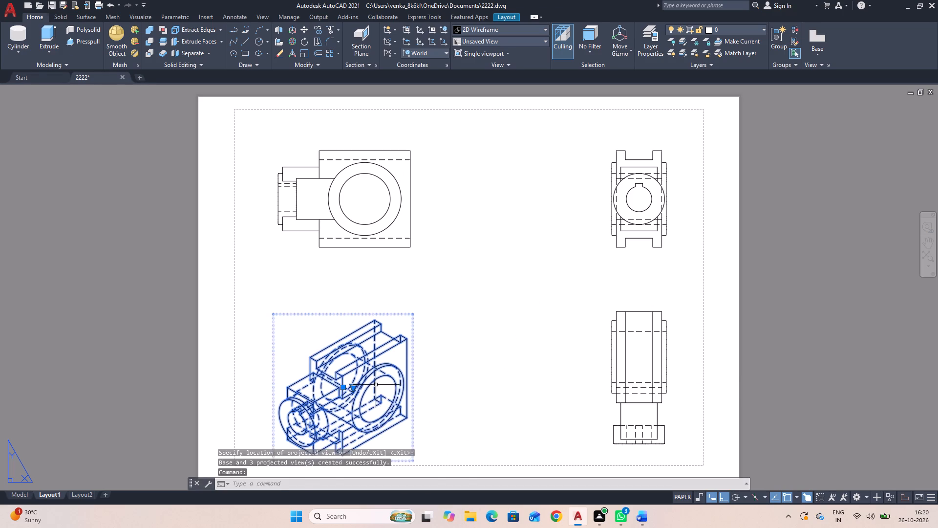
click(68, 63)
click(74, 53)
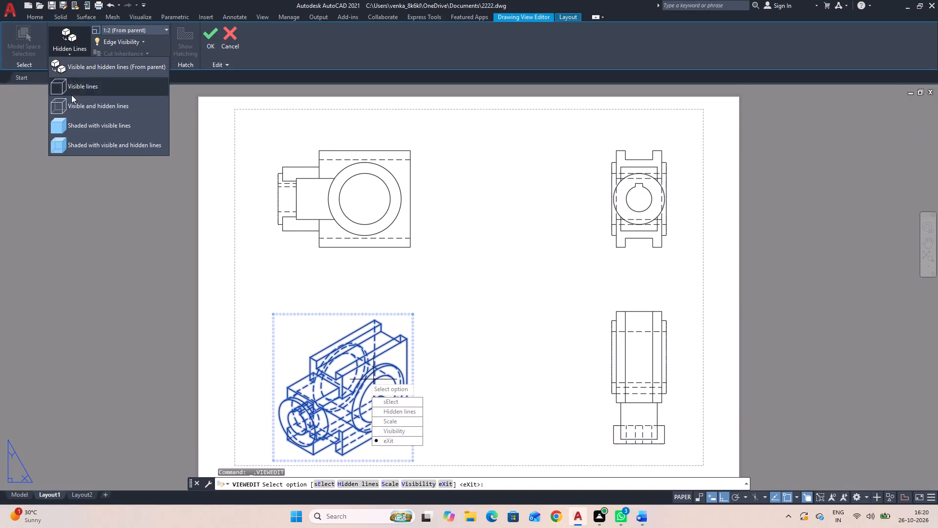
click(77, 132)
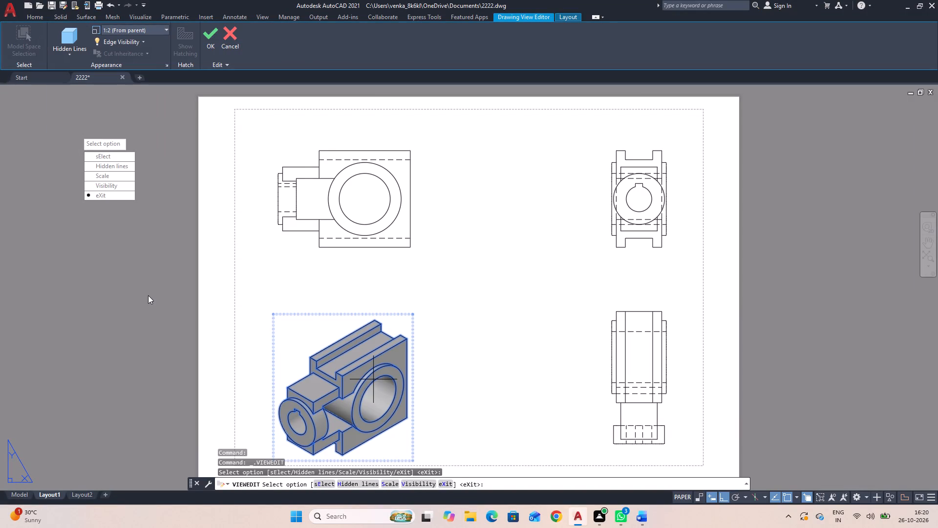
key(Escape)
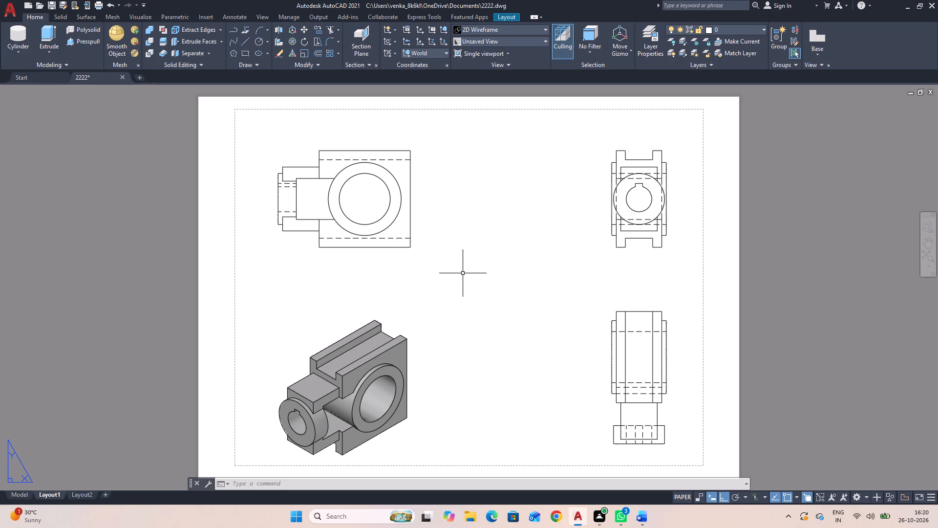
Add aligned dimensions to the side view for the block's width below it and the block's full height along its right edge.
text(dal)
key(space)
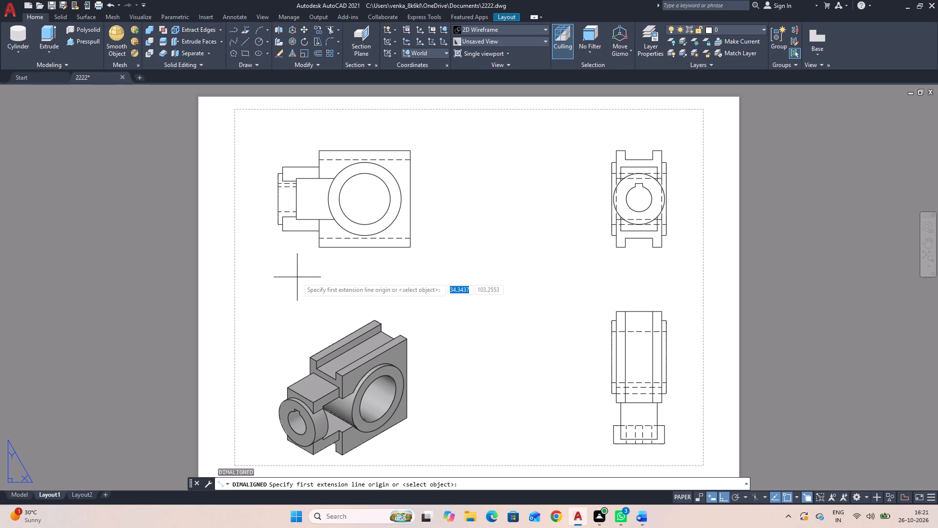
click(318, 248)
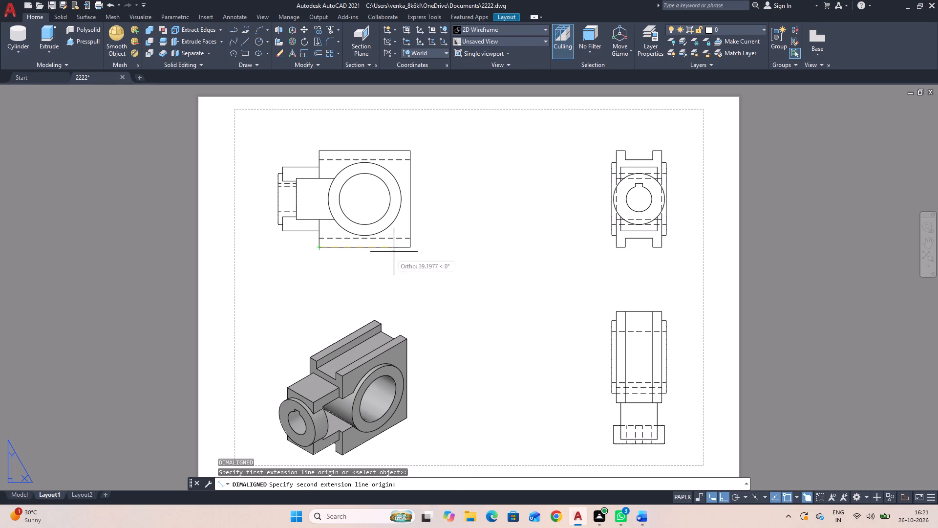
click(411, 247)
click(411, 260)
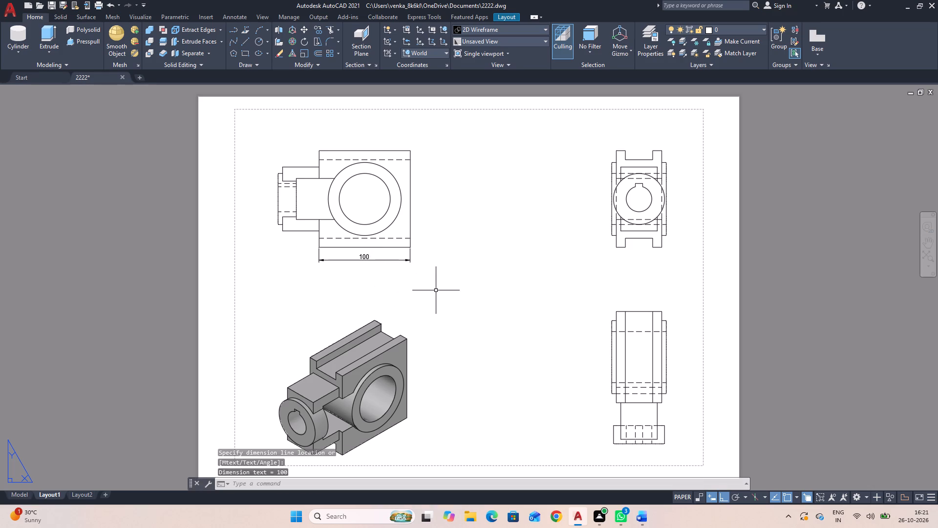
key(space)
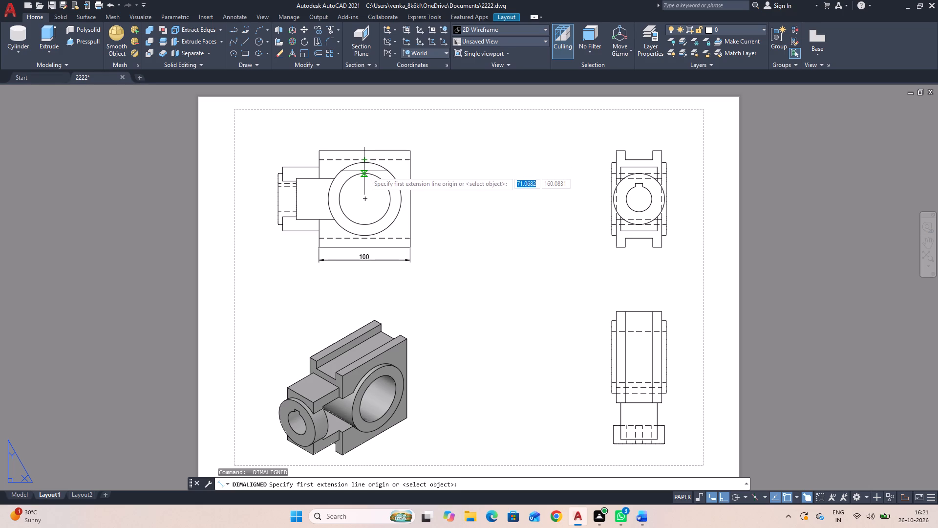
click(412, 153)
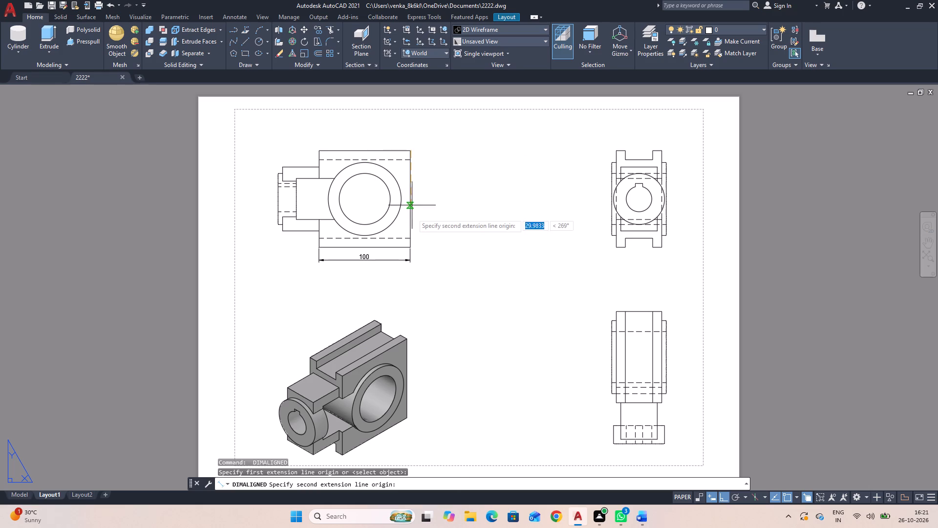
click(411, 244)
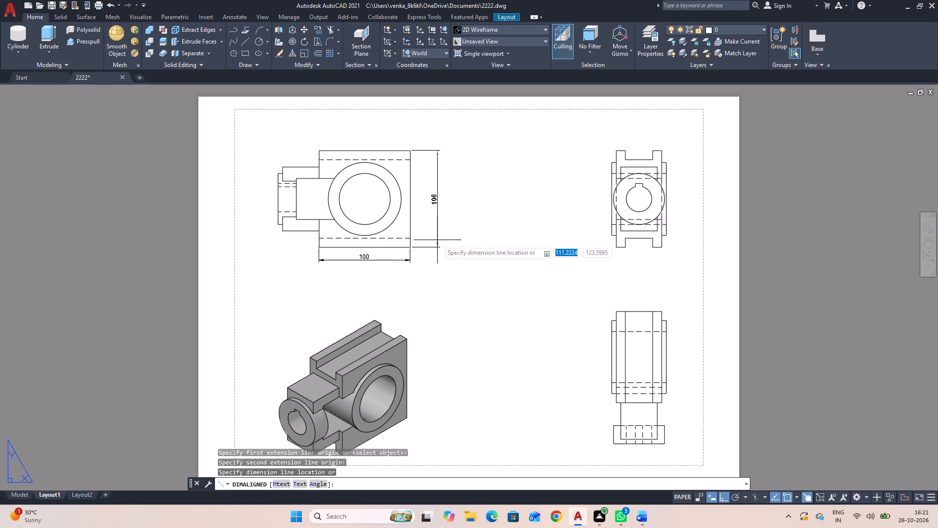
click(441, 240)
Add diameter dimensions to the side view's outer and inner circles, with both texts just beyond the block's right edge.
key(d)
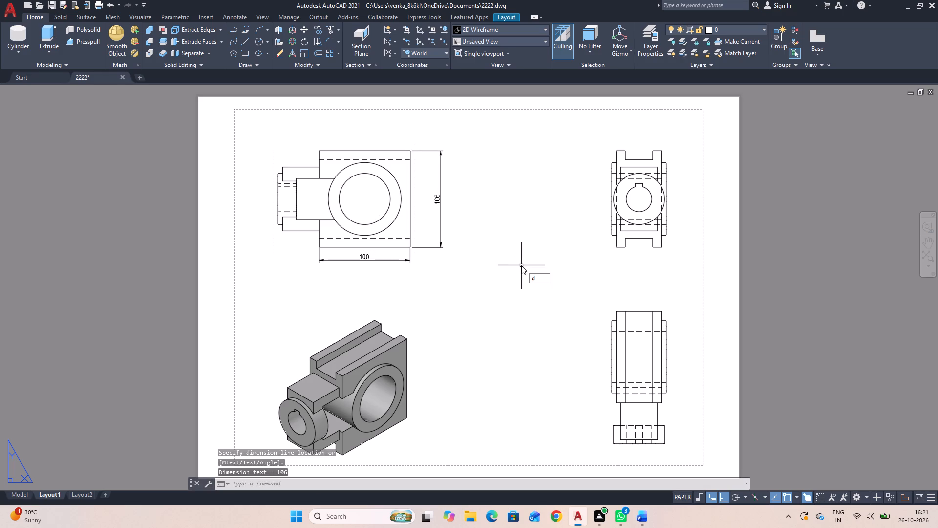
key(d)
key(i)
key(space)
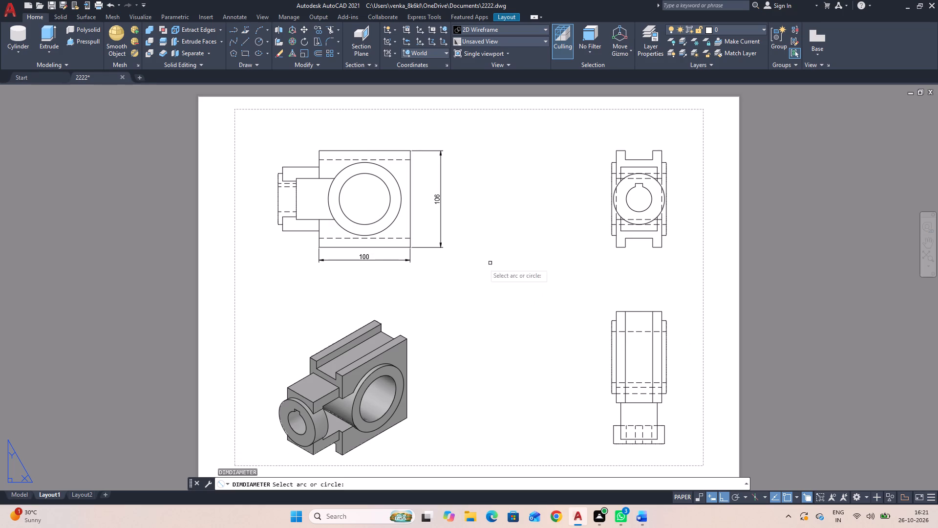
click(401, 207)
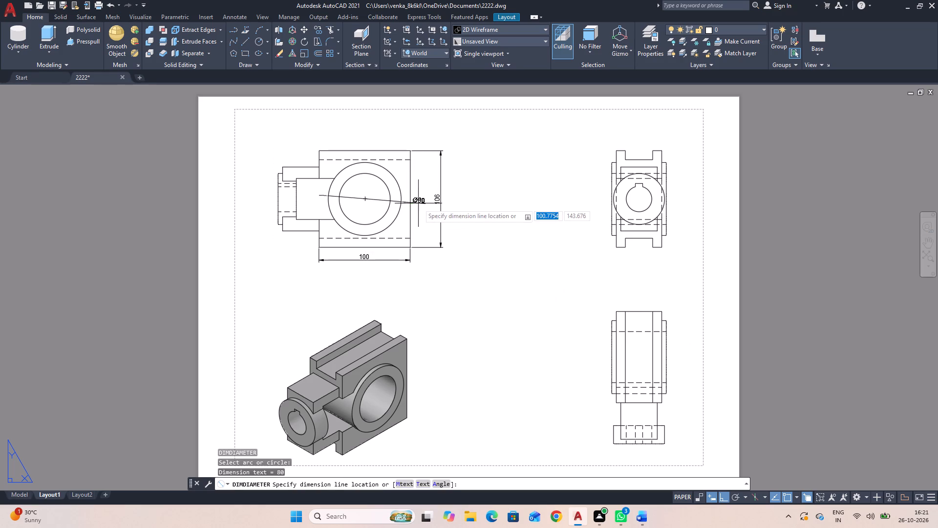
click(424, 198)
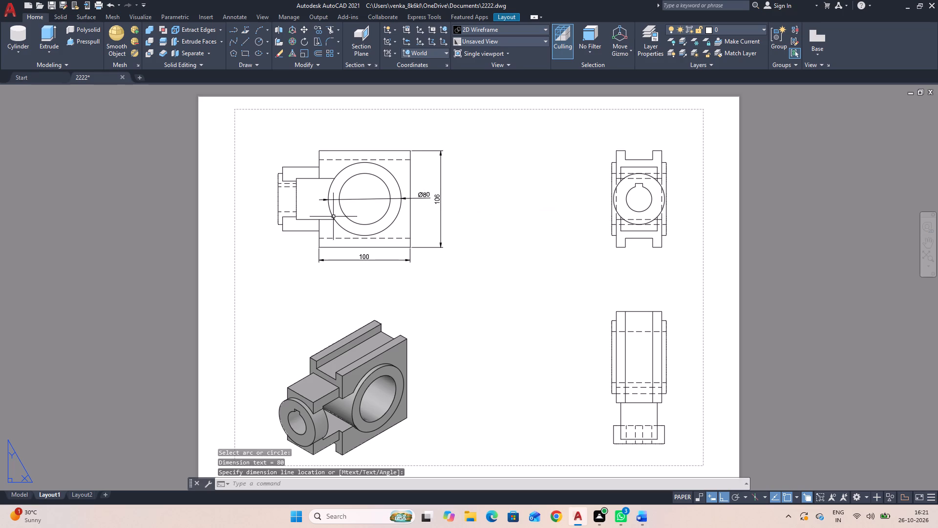
key(space)
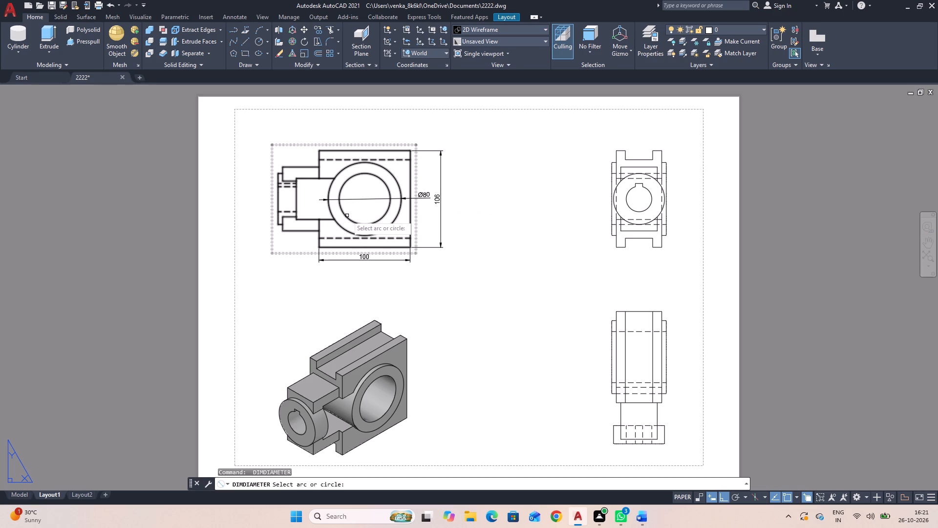
click(347, 216)
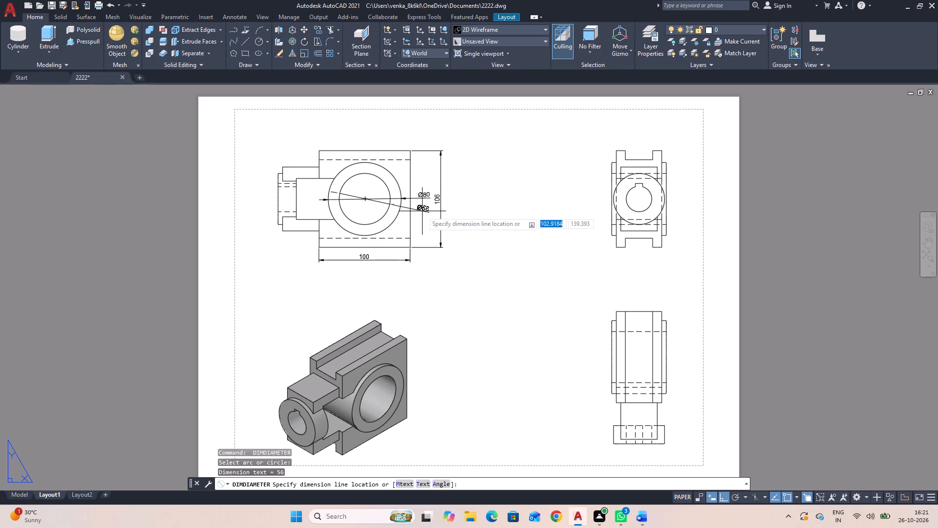
click(423, 211)
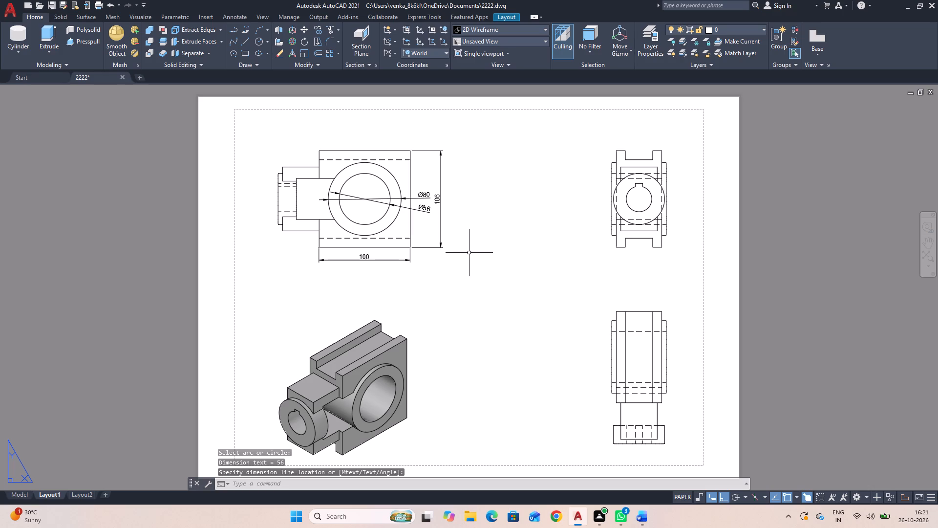
key(space)
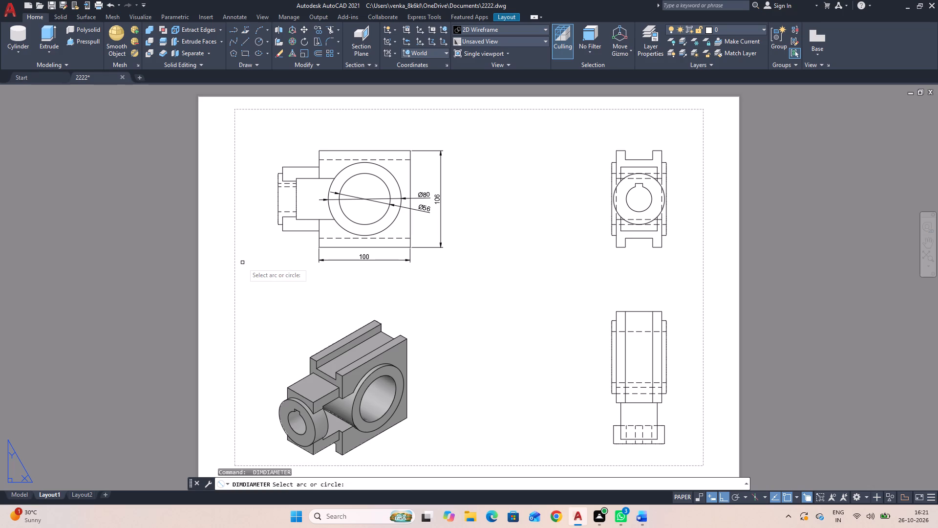
key(space)
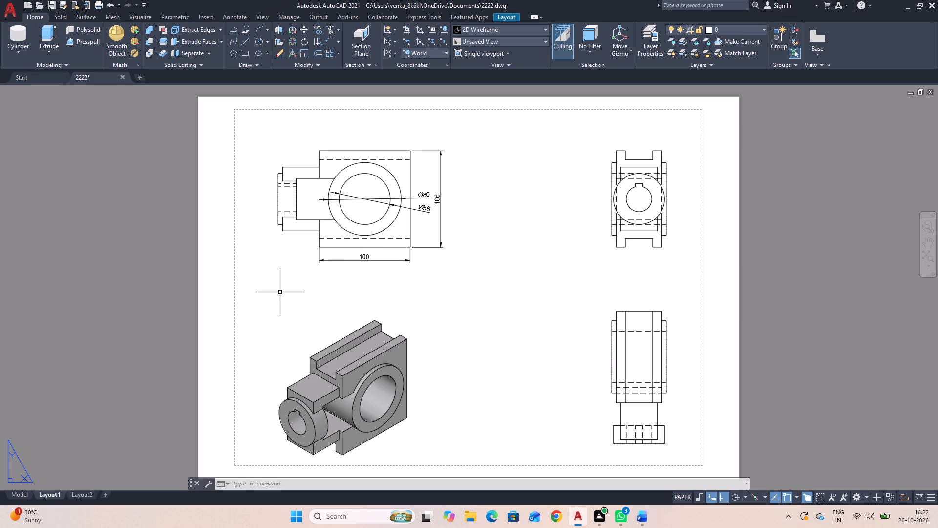
key(space)
key(space)
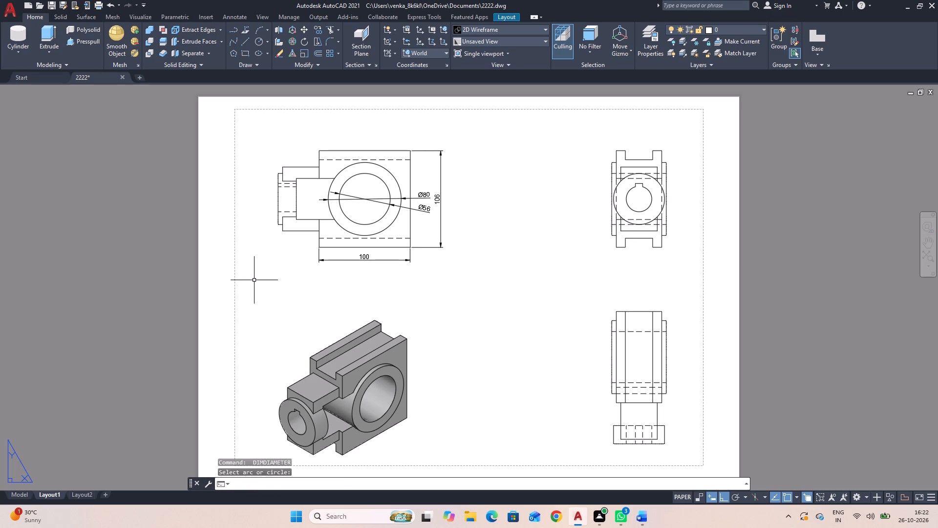
Add aligned height dimensions left of the side view for the narrow inner neck and the taller stepped section beside the block.
text(dal)
key(space)
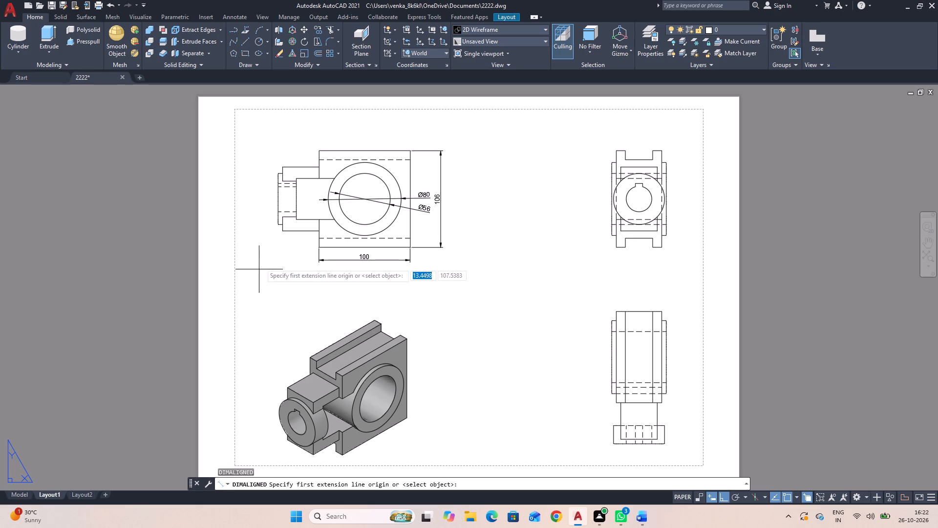
click(298, 176)
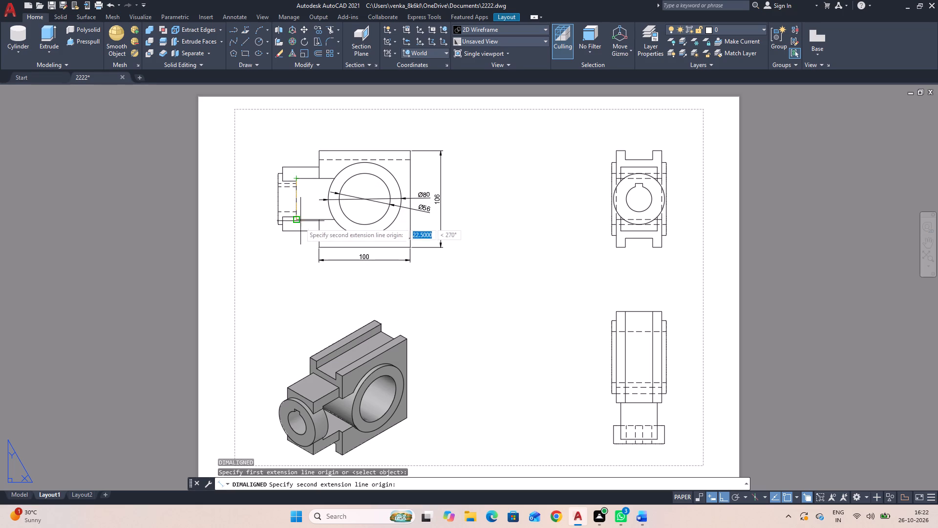
click(298, 217)
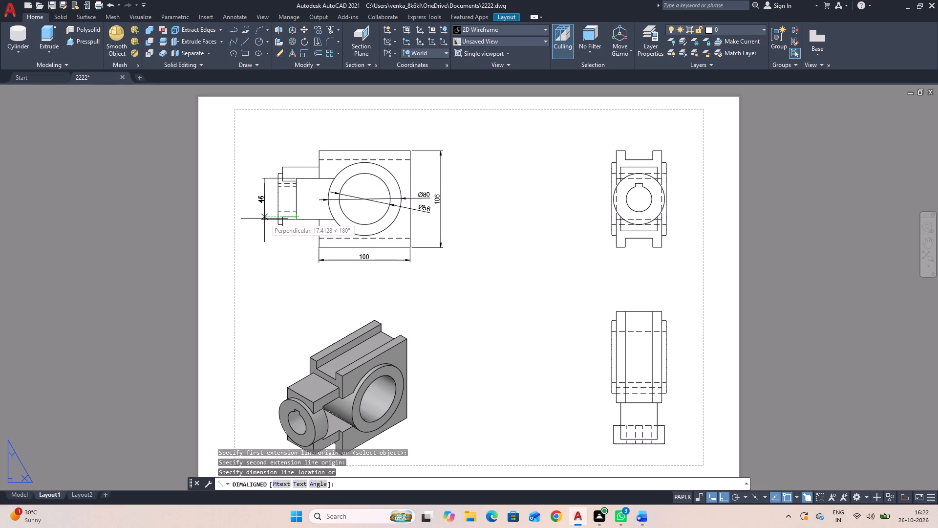
click(265, 219)
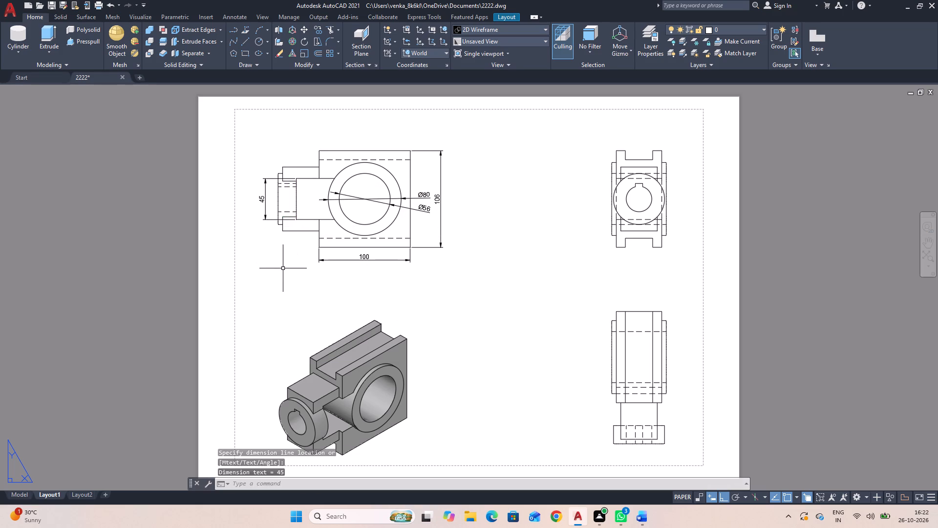
key(space)
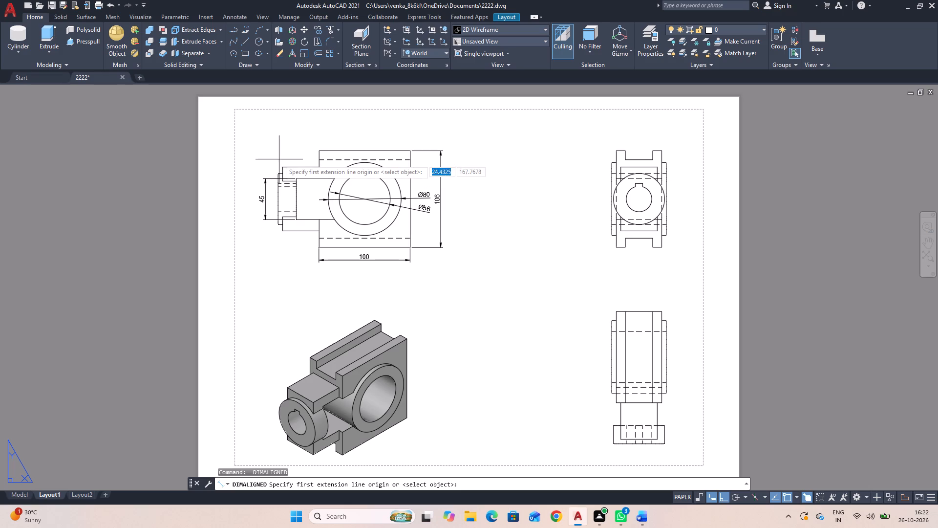
click(285, 171)
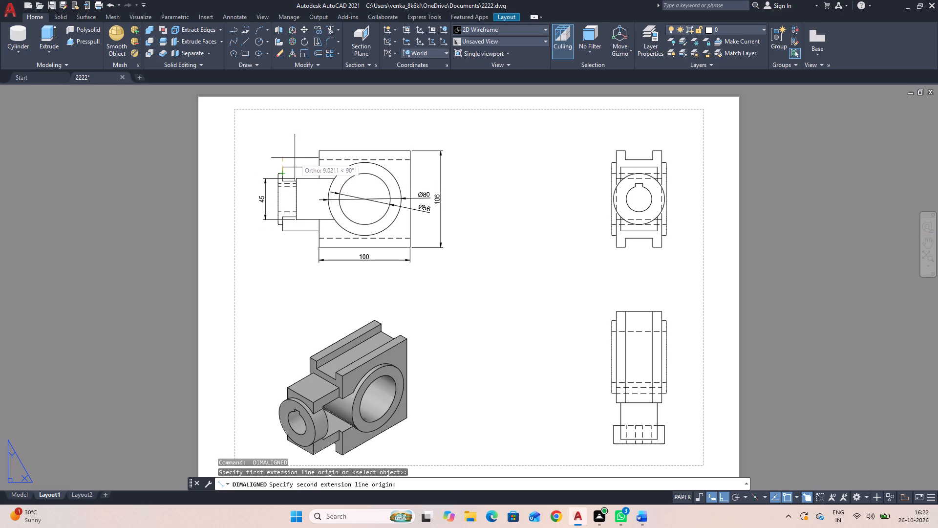
key(Escape)
key(space)
click(281, 167)
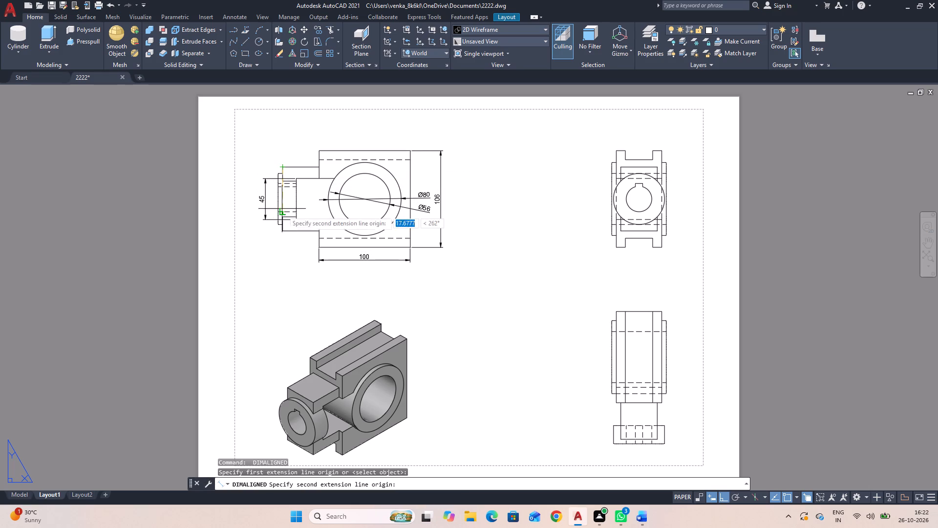
click(283, 232)
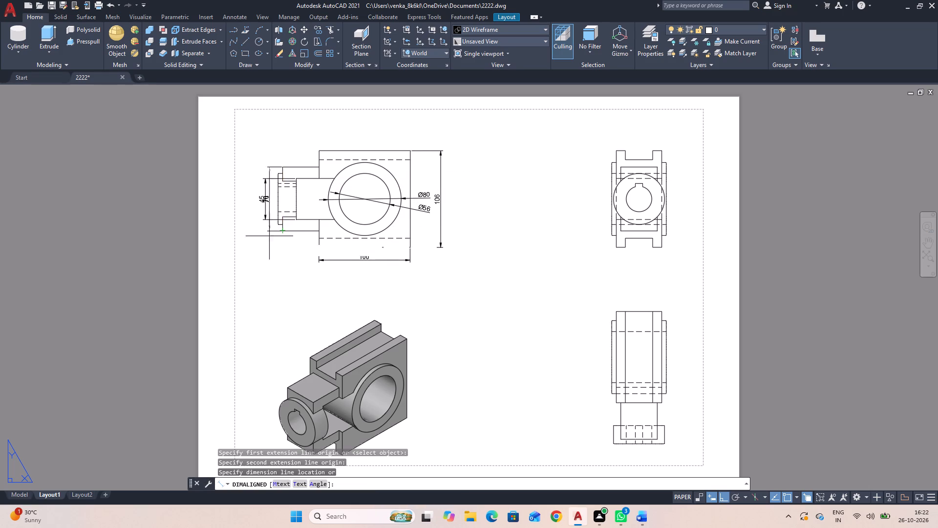
click(253, 237)
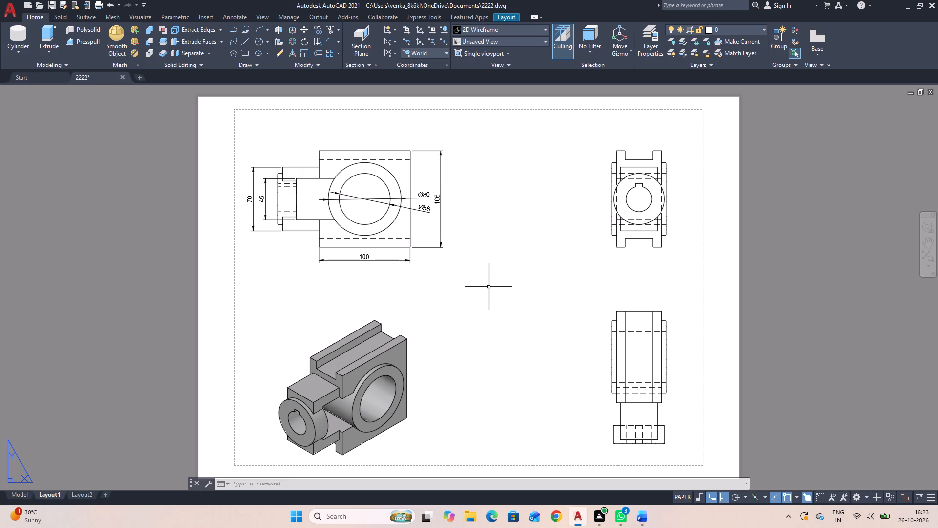
Add two aligned dimensions in line above the side view, from the circle centre to the block's left and right edges.
key(space)
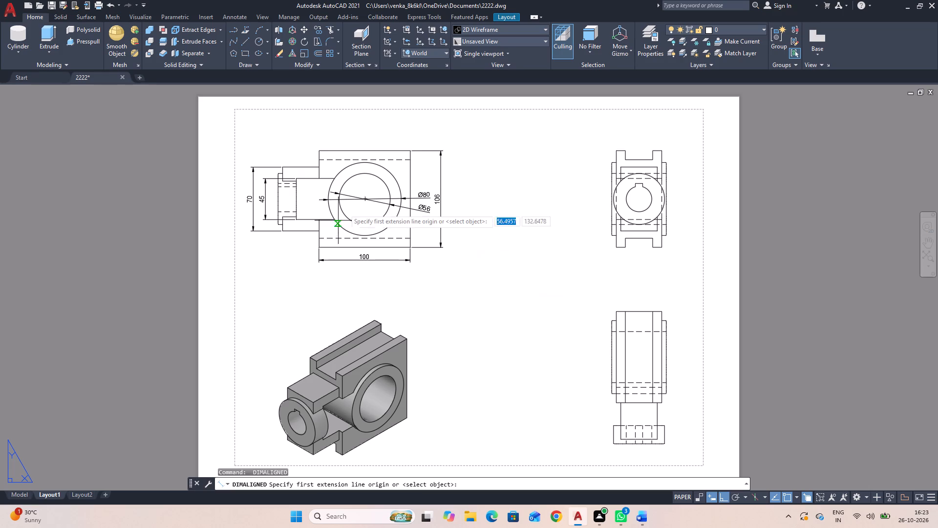
click(365, 198)
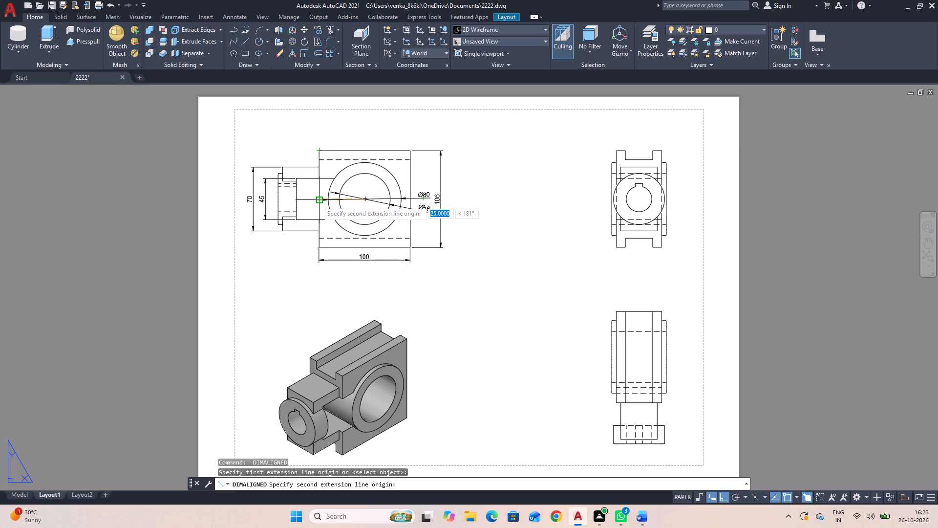
scroll(313, 197, up, 2)
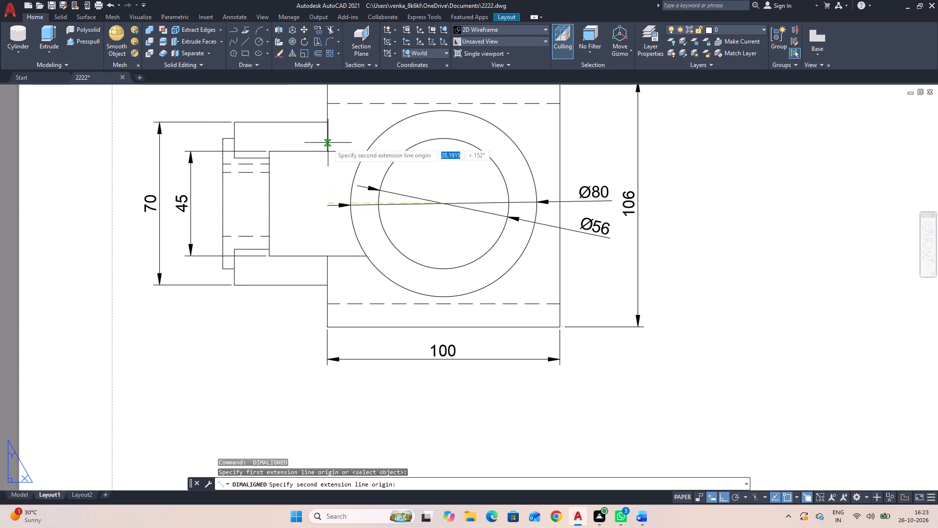
click(328, 176)
scroll(330, 174, down, 1)
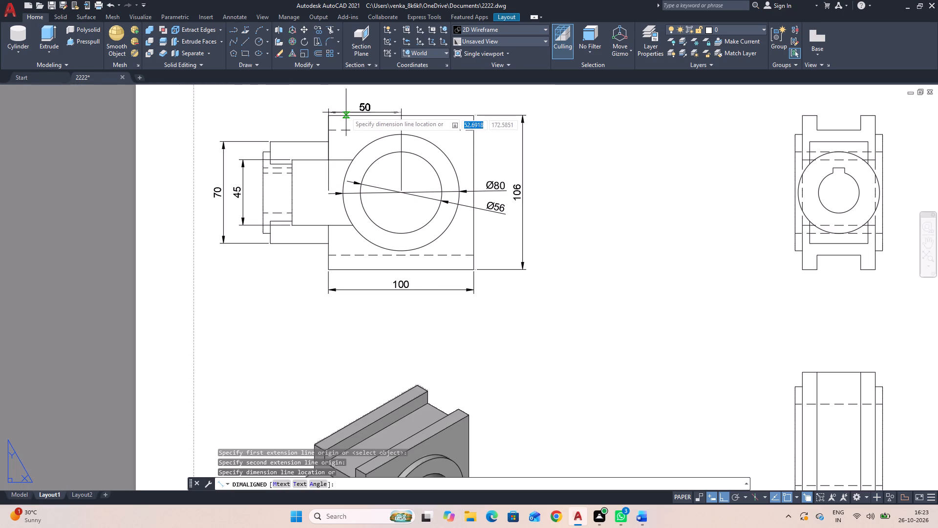
click(351, 102)
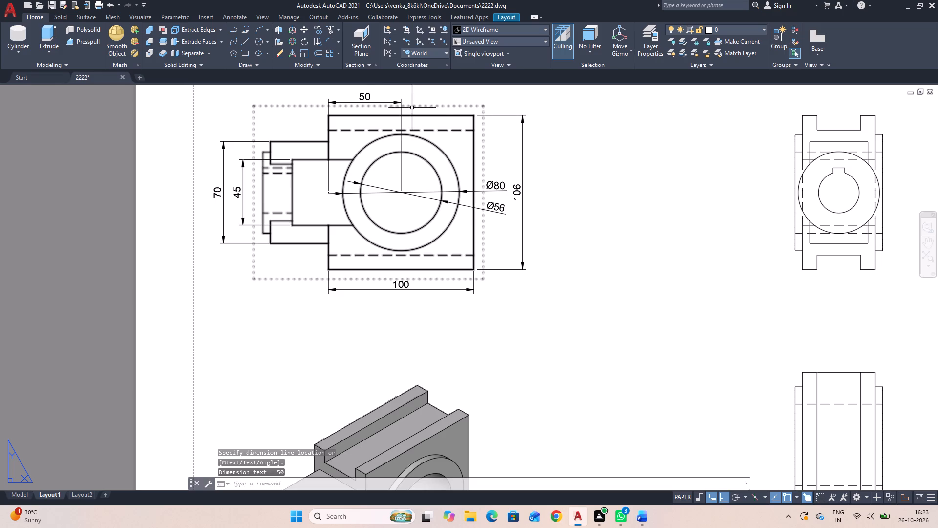
key(space)
click(401, 192)
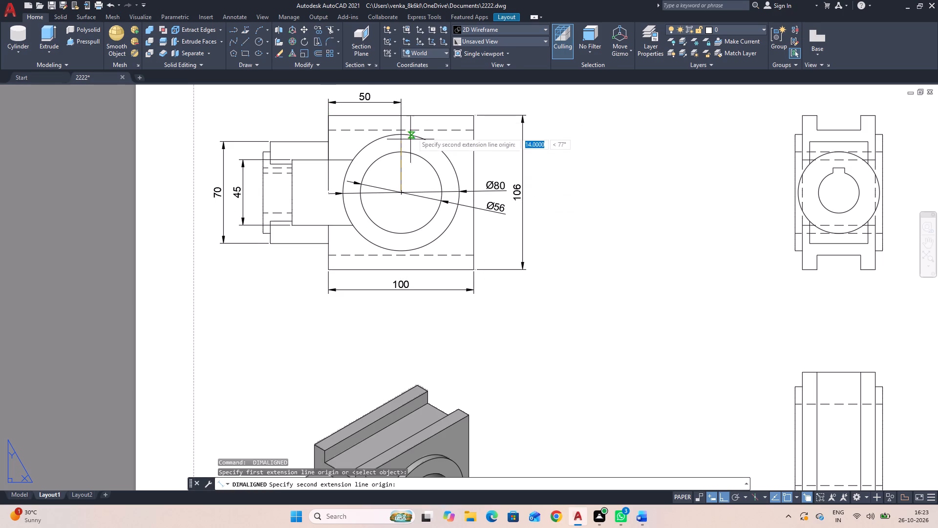
scroll(473, 191, up, 3)
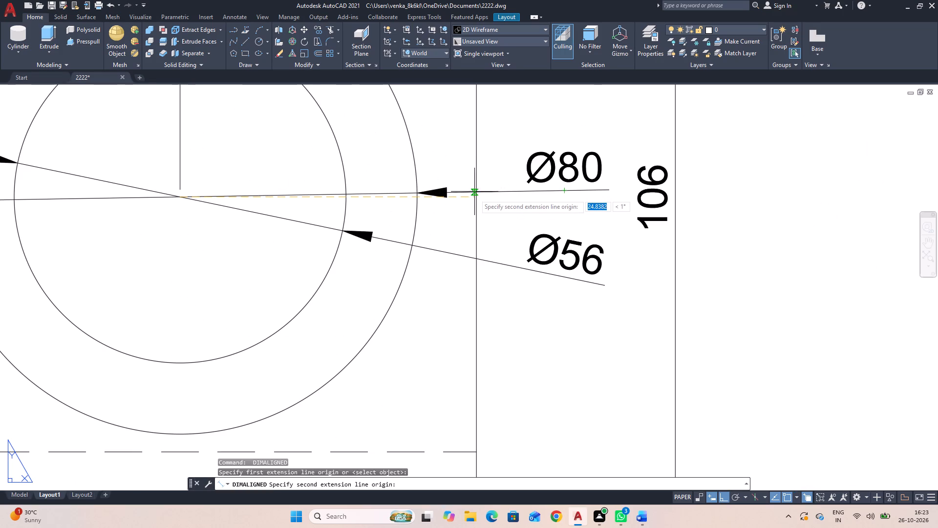
click(476, 198)
scroll(473, 181, down, 2)
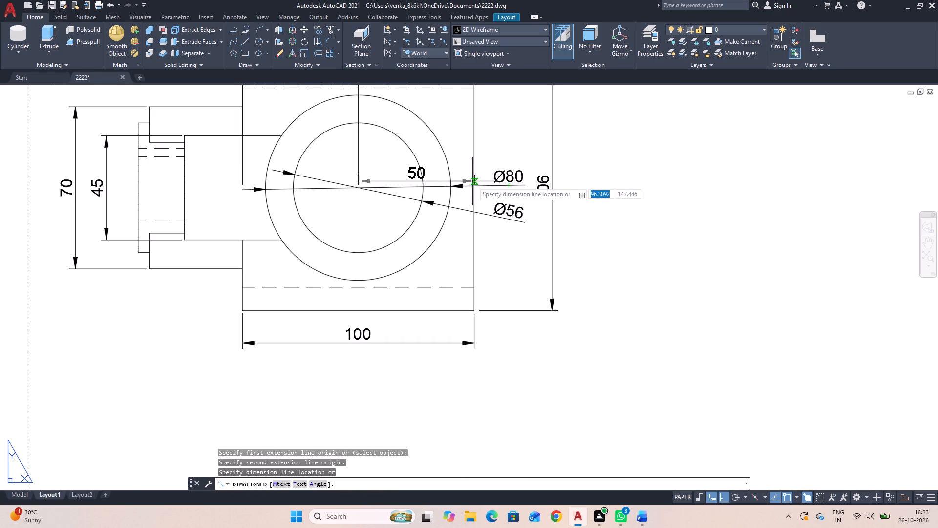
middle_drag(460, 154, 464, 222)
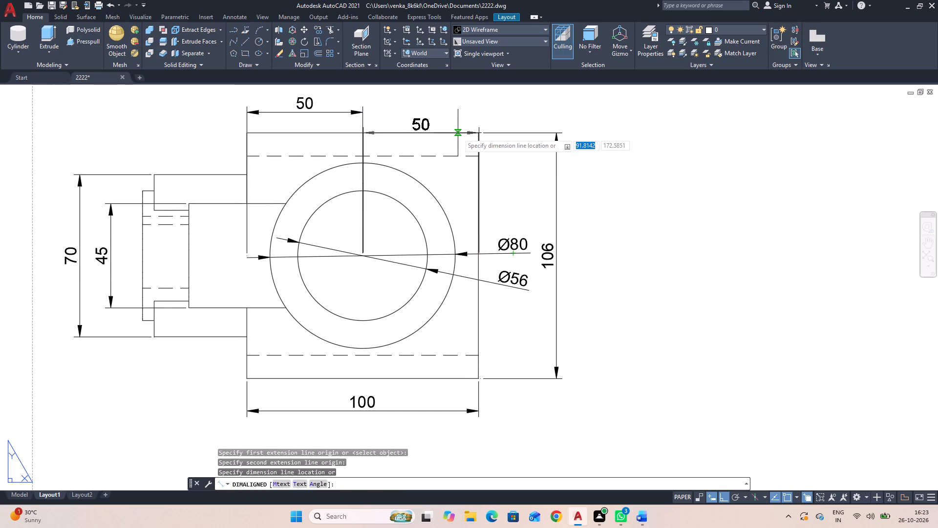
click(362, 112)
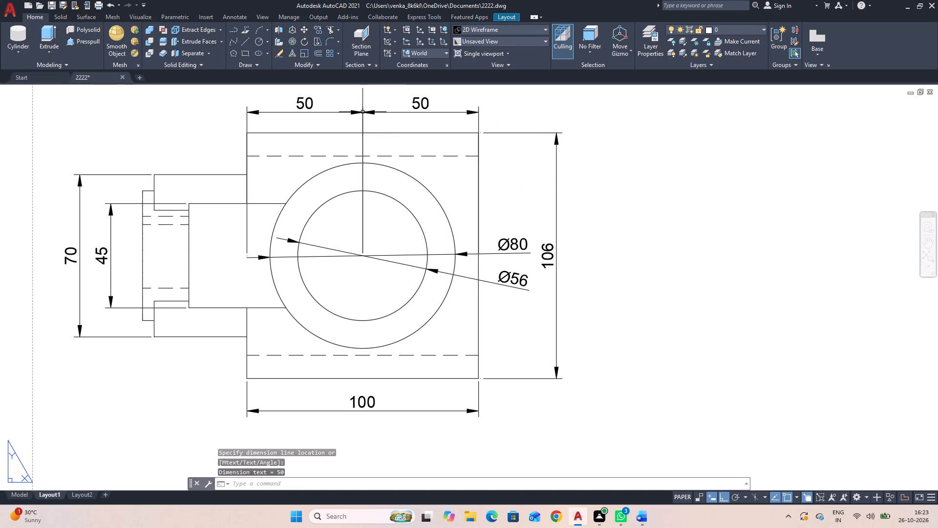
Add an aligned dimension for the top slot's depth, placed just left of the keyed end view.
scroll(634, 227, down, 1)
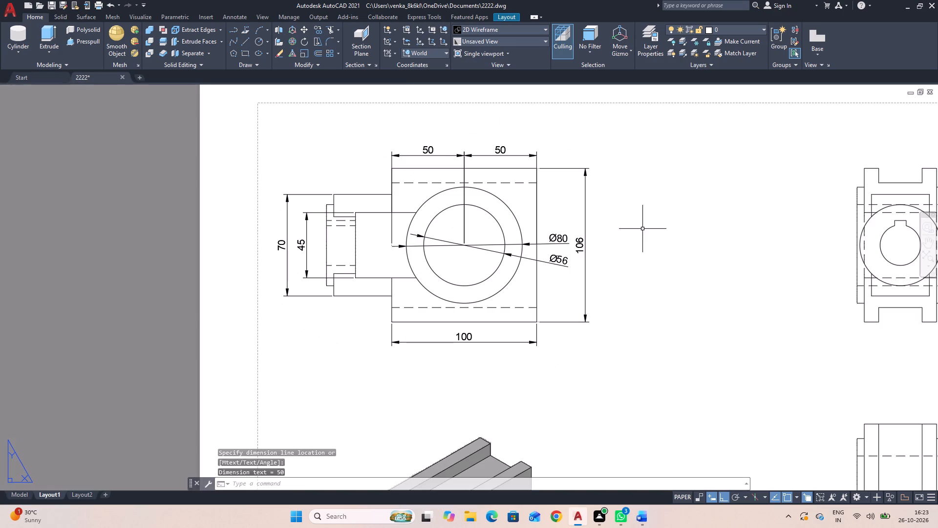
middle_drag(662, 267, 549, 188)
scroll(570, 221, down, 1)
middle_drag(606, 252, 538, 234)
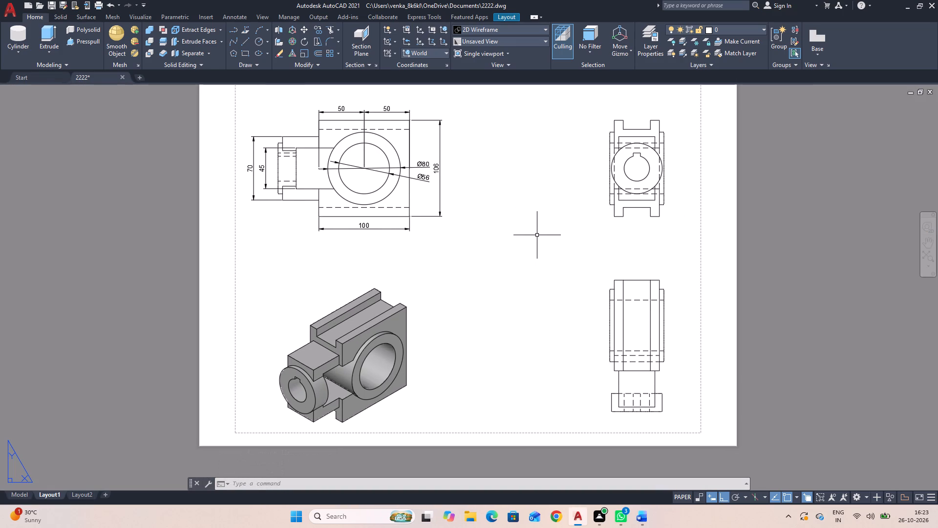
key(space)
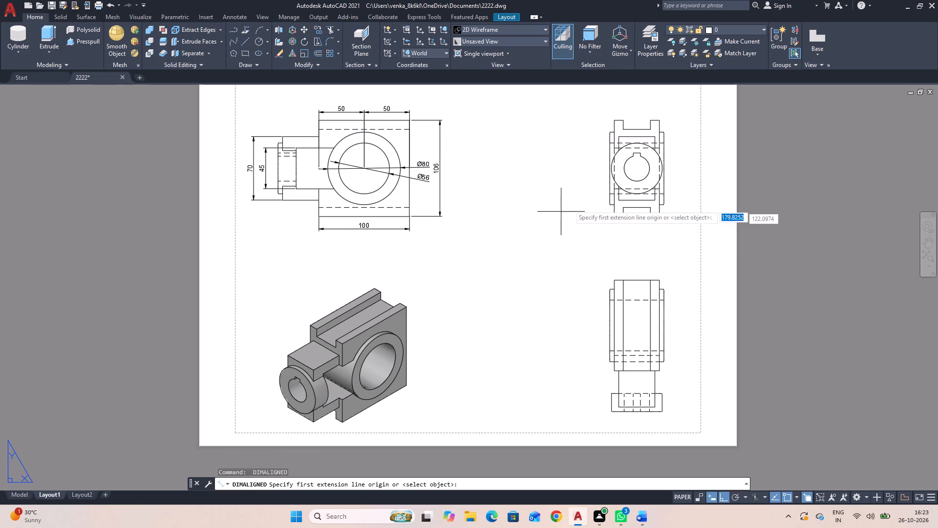
click(624, 120)
click(625, 130)
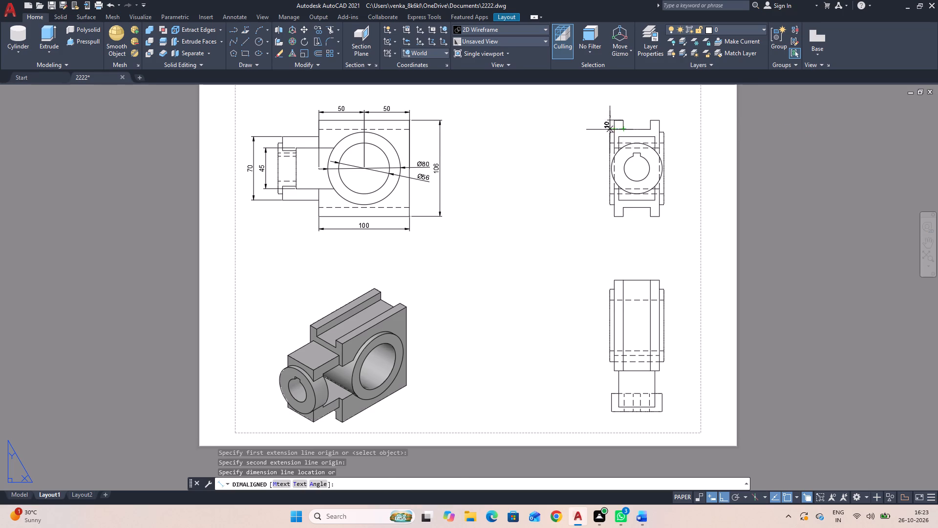
click(607, 126)
Add stacked aligned dimensions above the keyed end view for the top slot's width and the block's full width.
key(space)
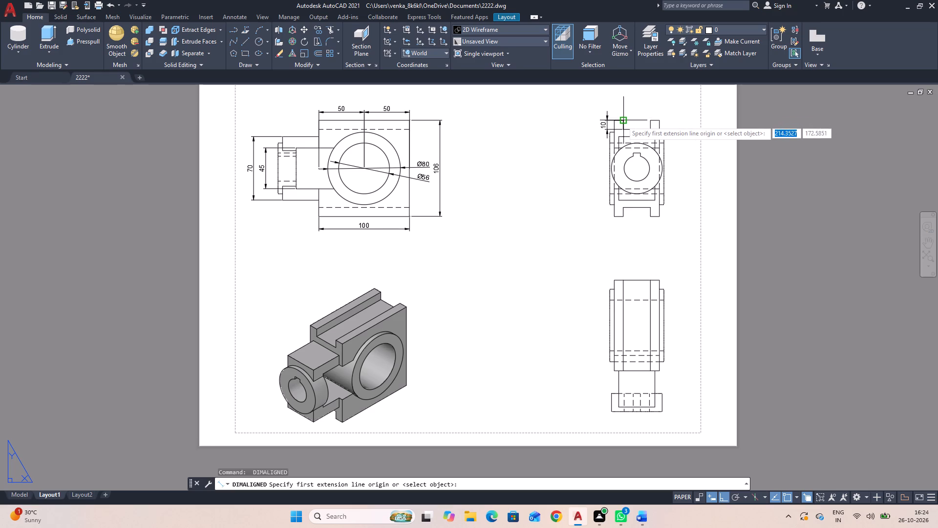
click(622, 121)
click(651, 120)
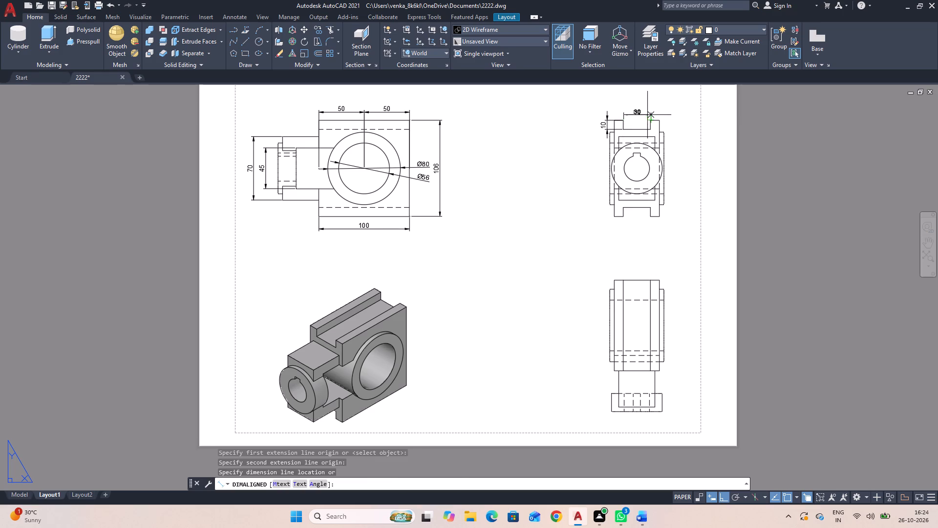
click(646, 112)
key(space)
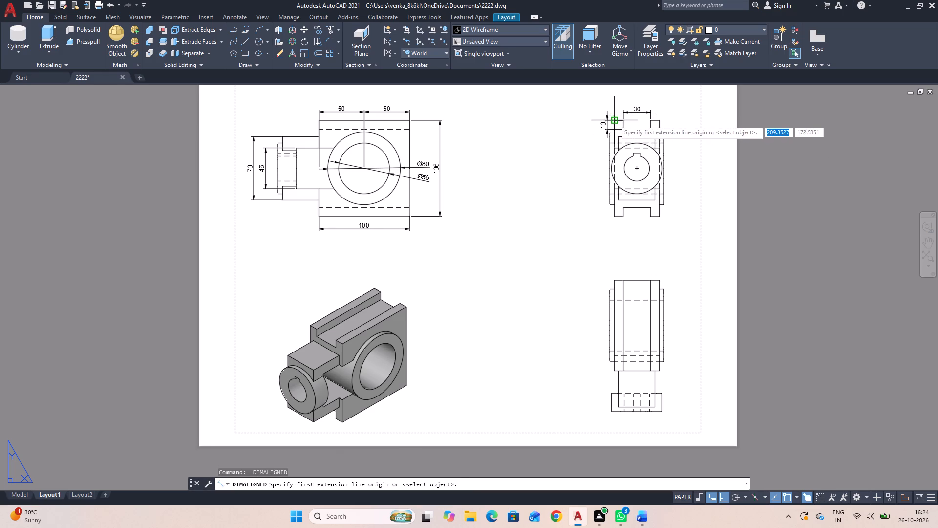
click(614, 120)
click(661, 118)
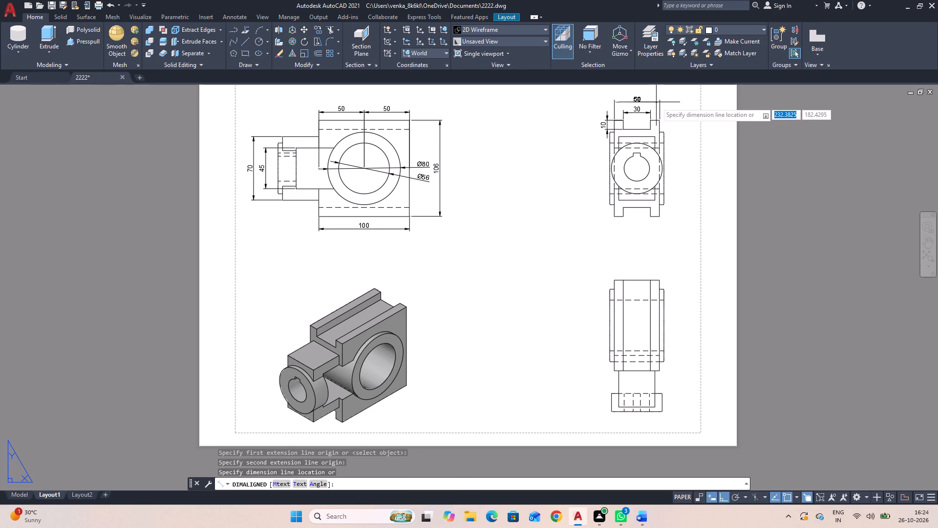
click(657, 102)
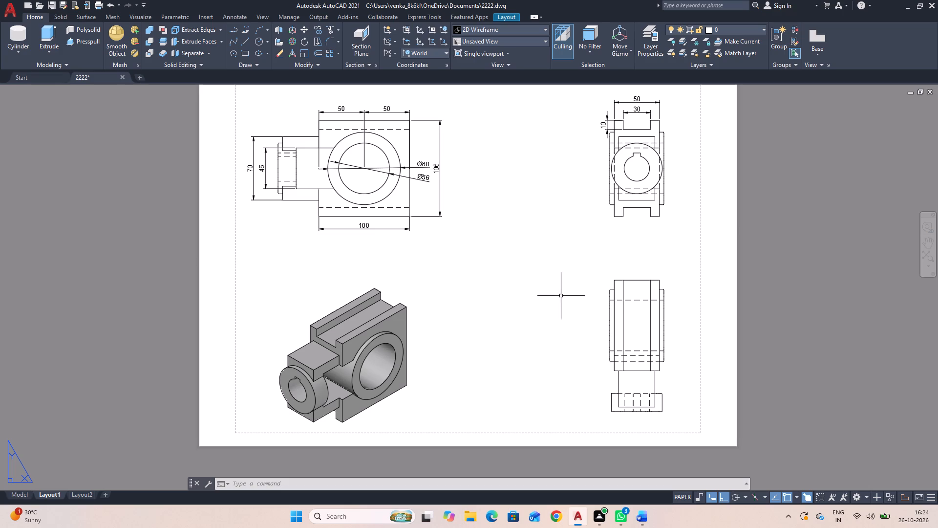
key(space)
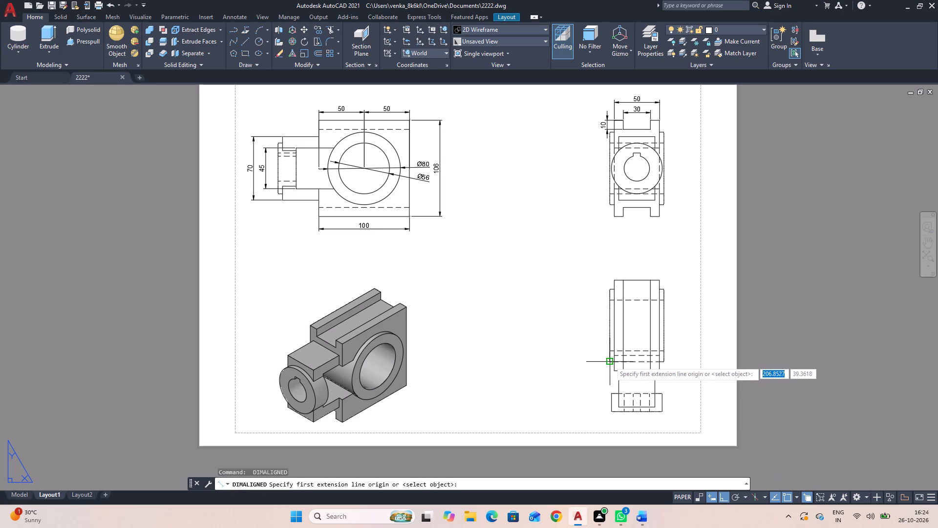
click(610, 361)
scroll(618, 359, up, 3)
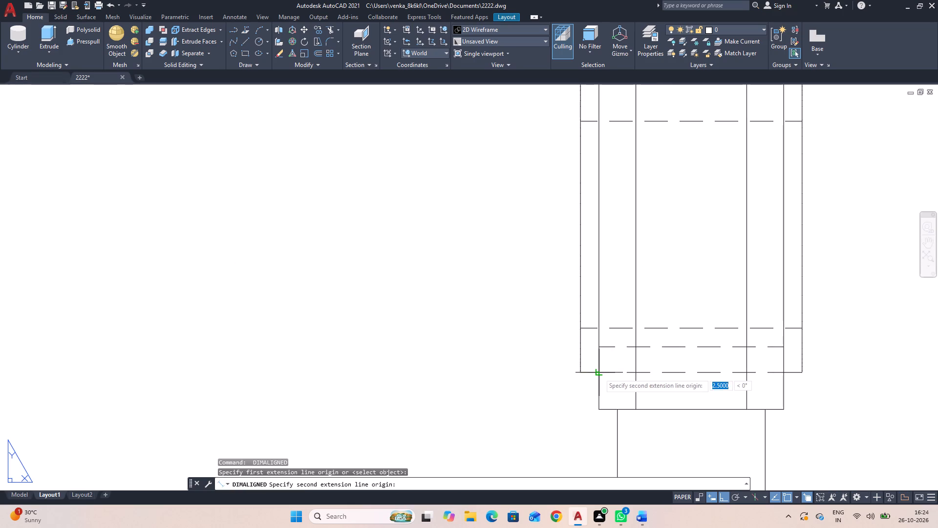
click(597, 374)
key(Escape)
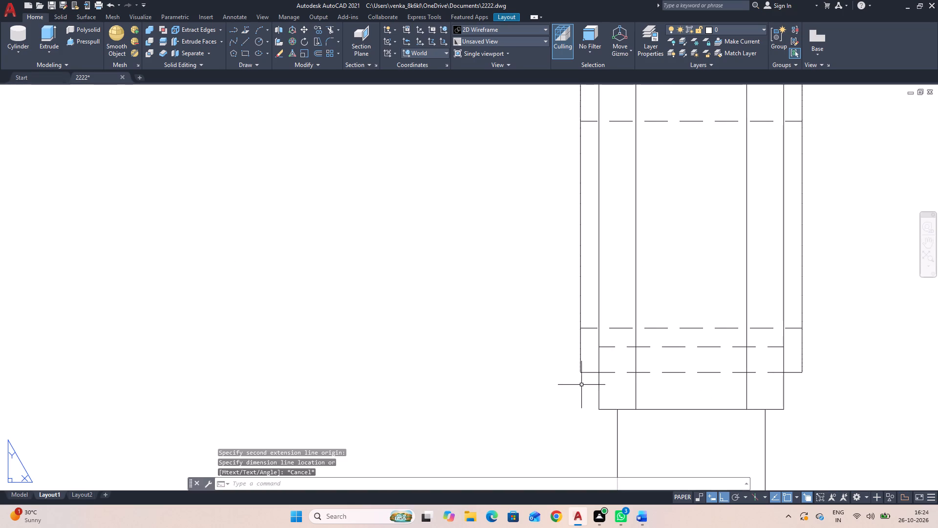
Add an aligned dimension for the collar's projection beyond the block's left edge in the view below, extending the text leftward.
key(space)
click(598, 371)
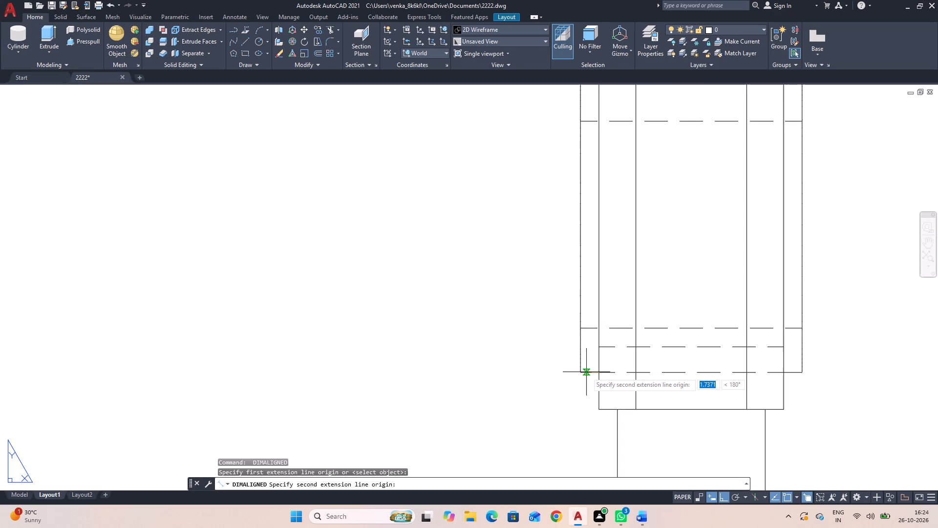
click(583, 372)
click(569, 378)
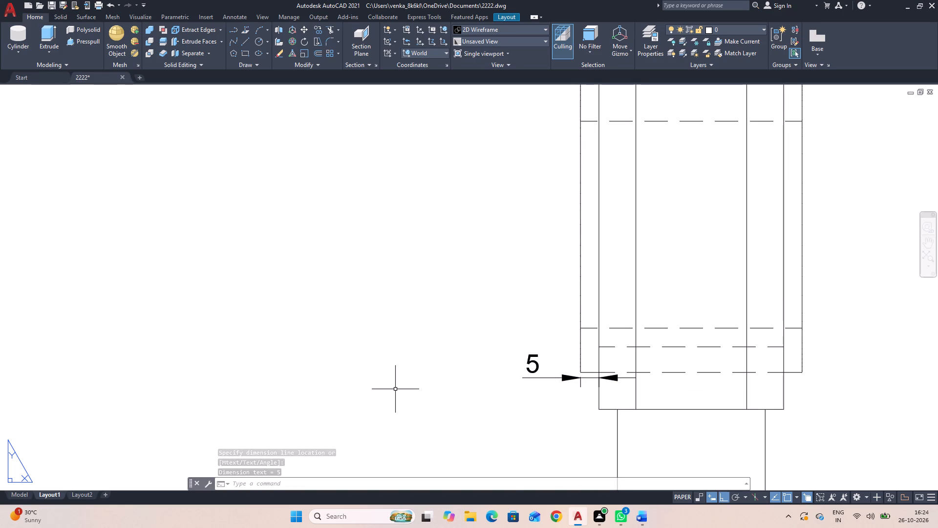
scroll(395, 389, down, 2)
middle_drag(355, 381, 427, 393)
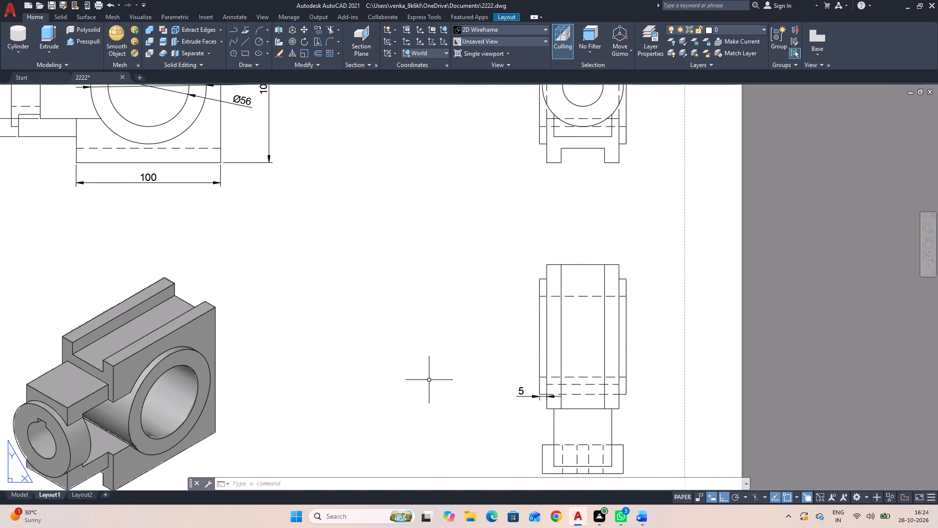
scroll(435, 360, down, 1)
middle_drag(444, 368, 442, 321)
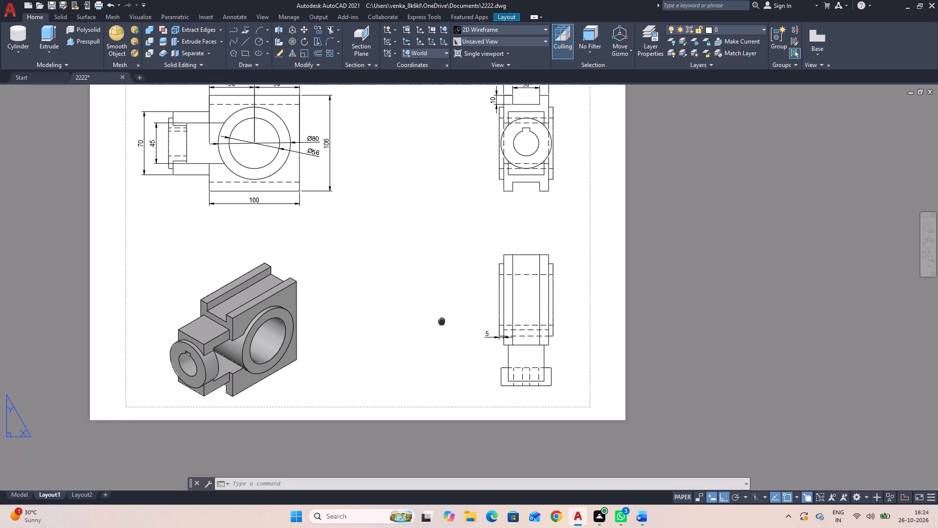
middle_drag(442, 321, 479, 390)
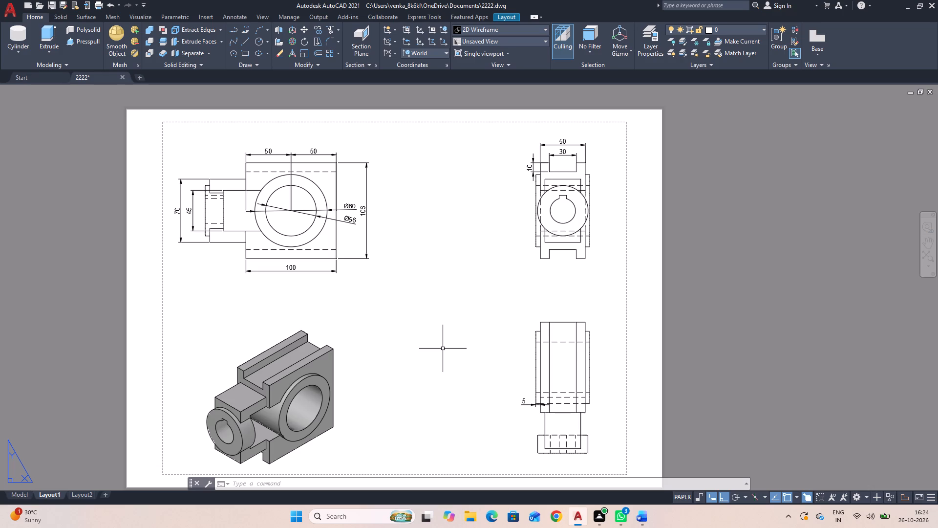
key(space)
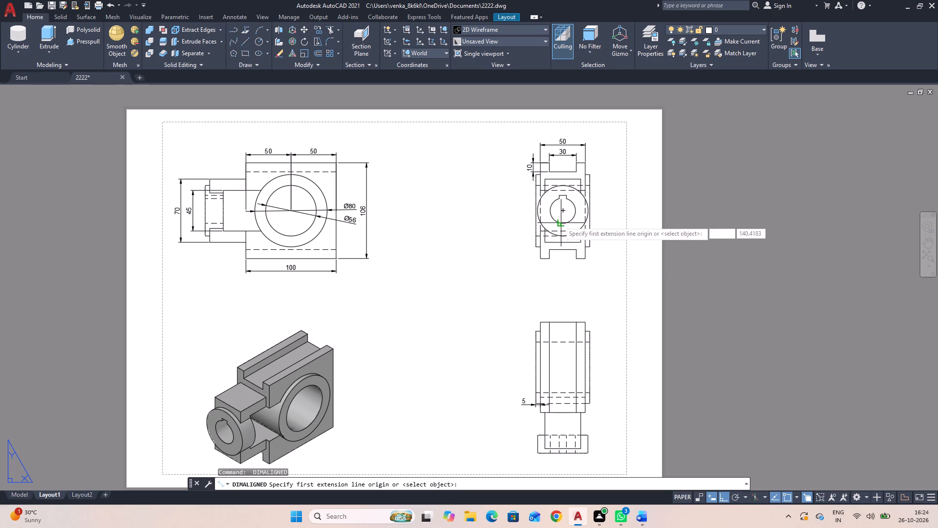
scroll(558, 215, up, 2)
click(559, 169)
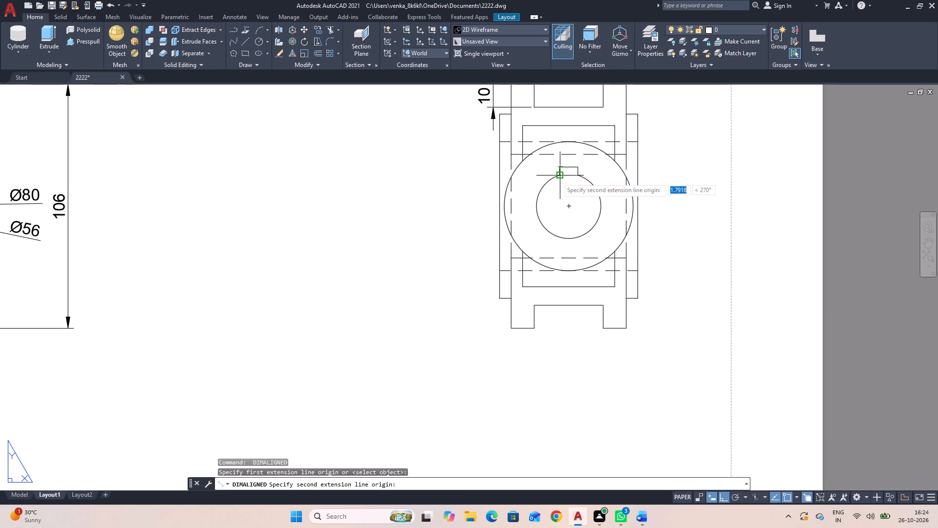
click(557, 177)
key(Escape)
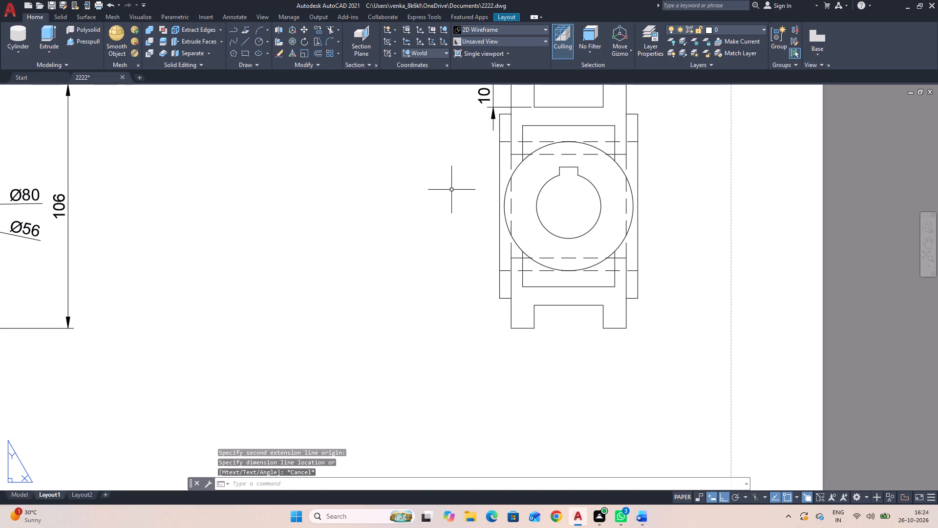
Add aligned dimensions to the end view's keyway, with its side height left of the view and its width inside the bore.
key(space)
scroll(556, 199, up, 3)
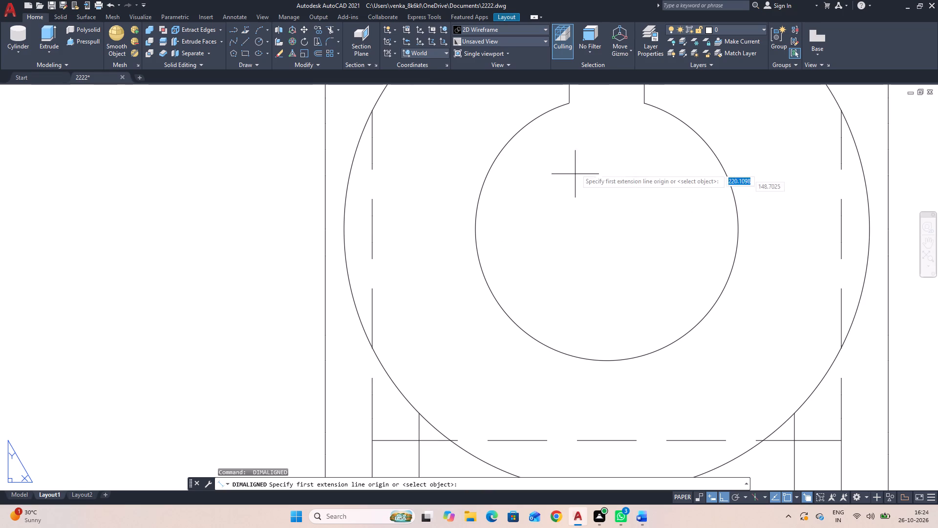
middle_drag(580, 141, 568, 243)
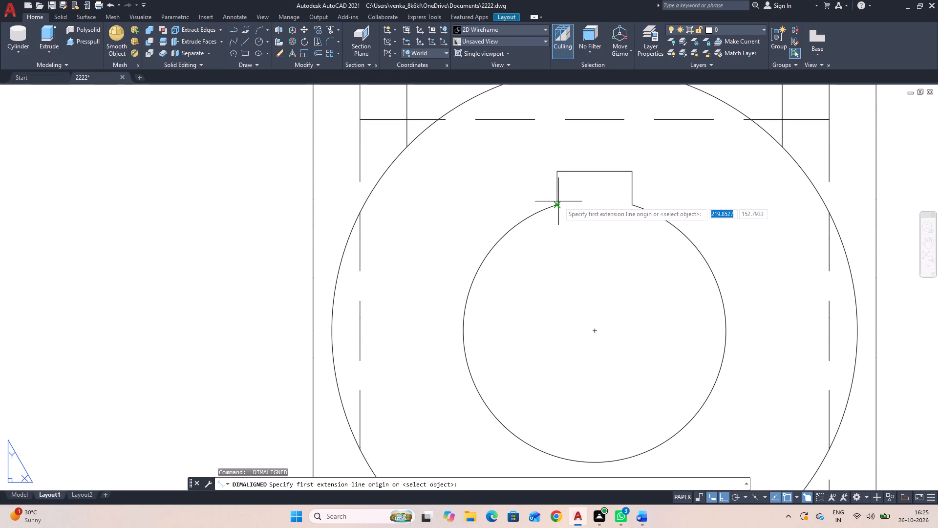
click(558, 202)
click(559, 174)
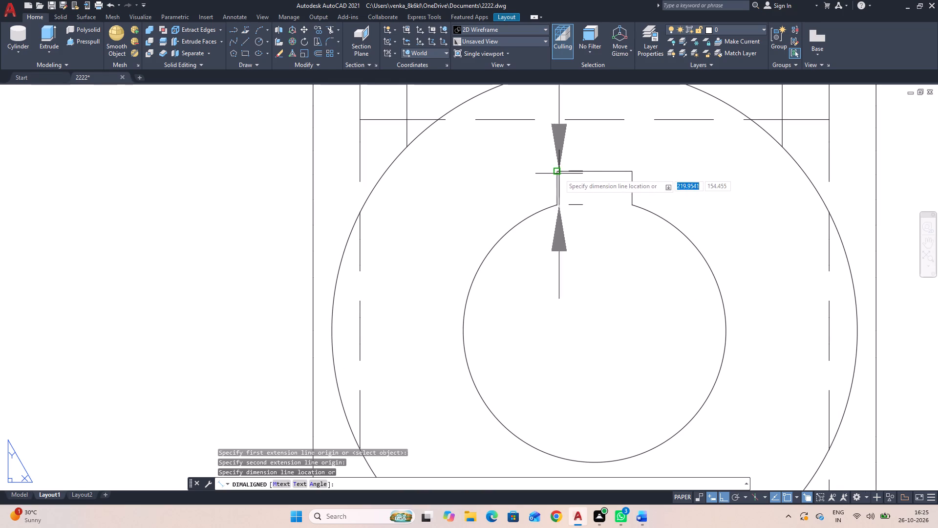
scroll(413, 219, down, 2)
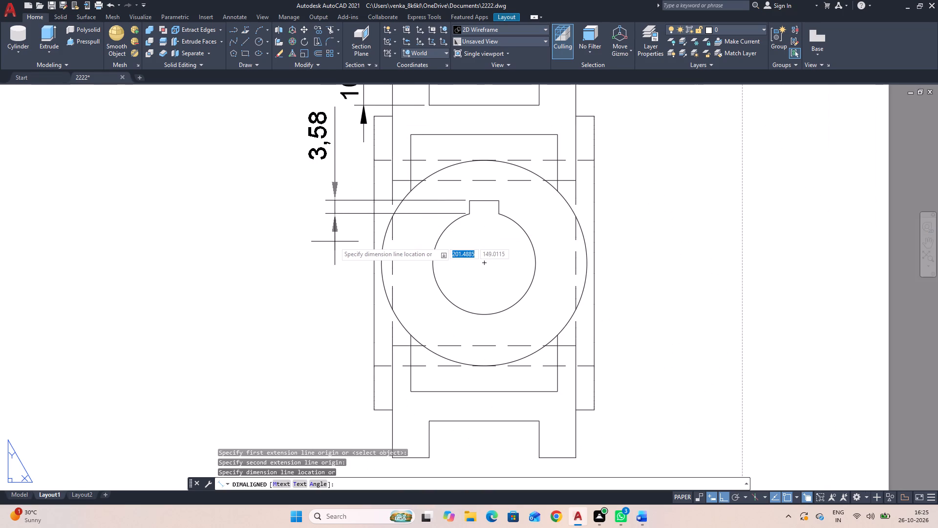
click(322, 246)
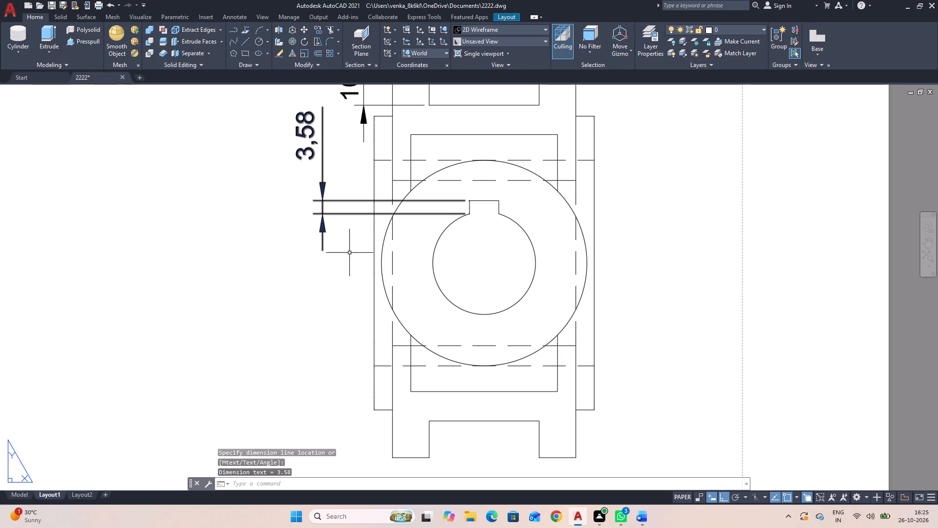
key(space)
click(470, 197)
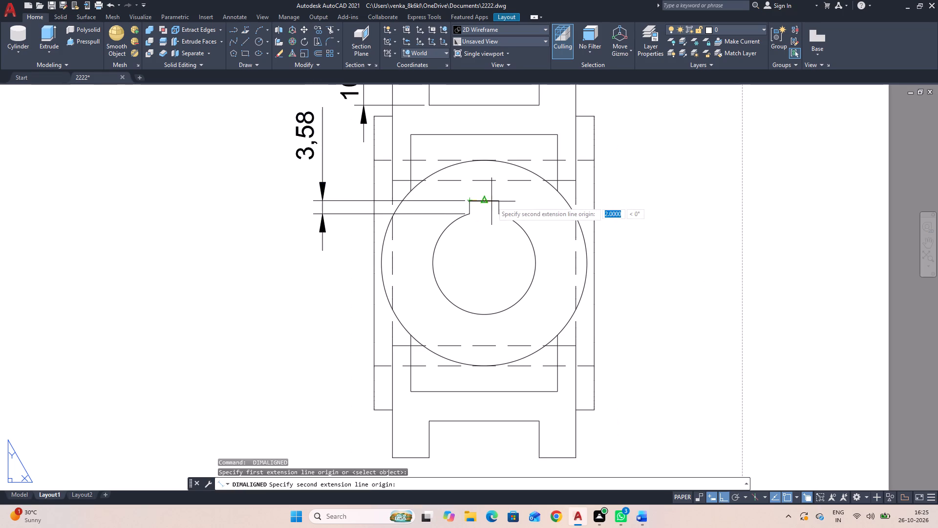
click(496, 199)
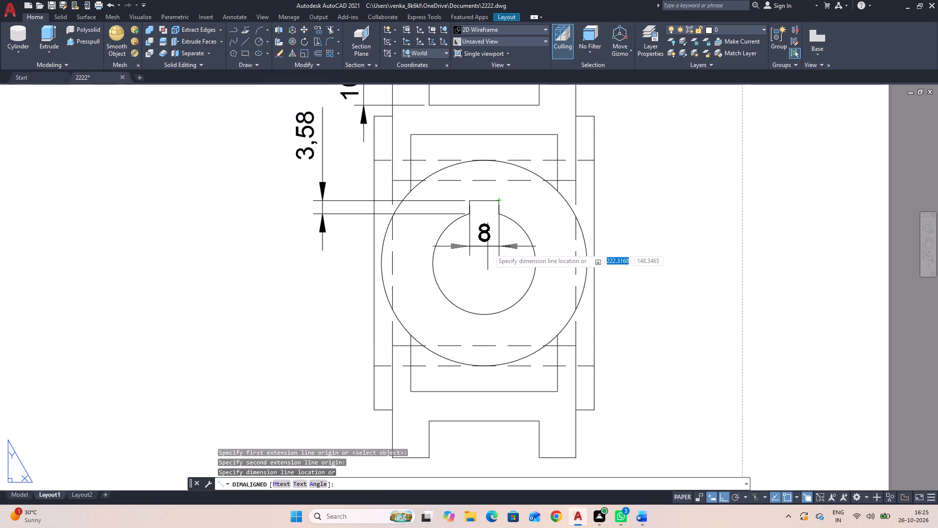
click(492, 250)
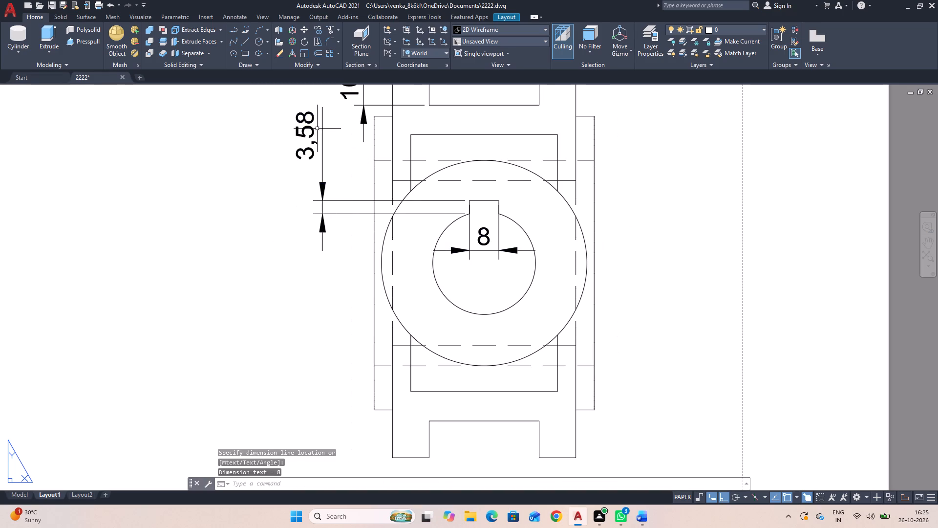
Override the keyway height dimension's text with 3.
double_click(307, 129)
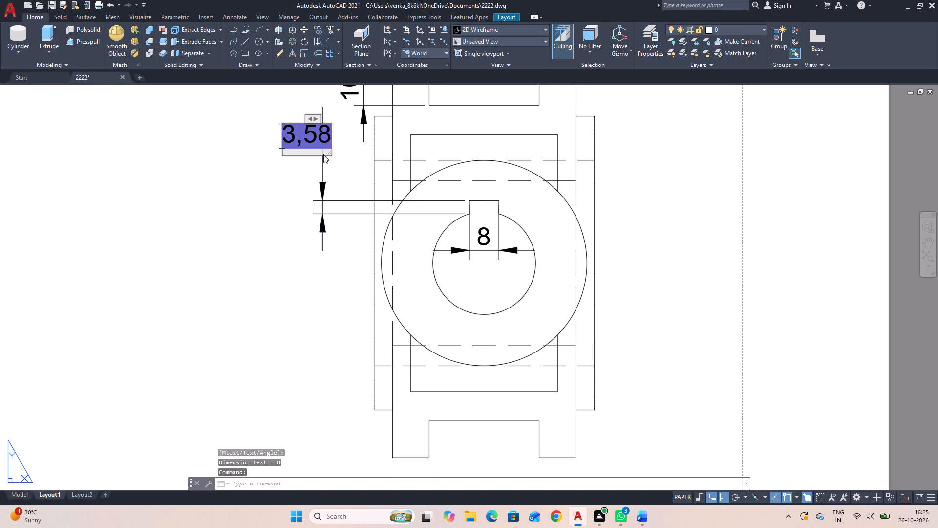
key(Right)
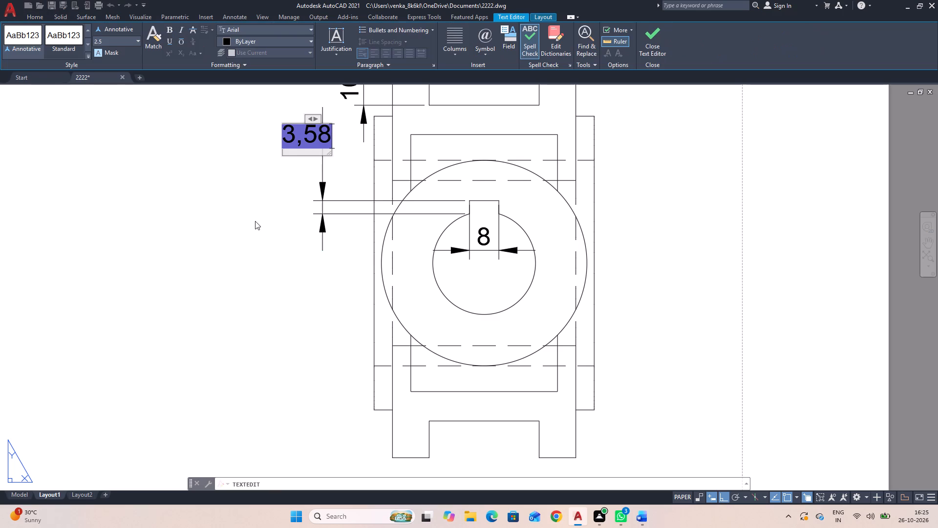
key(BackSpace)
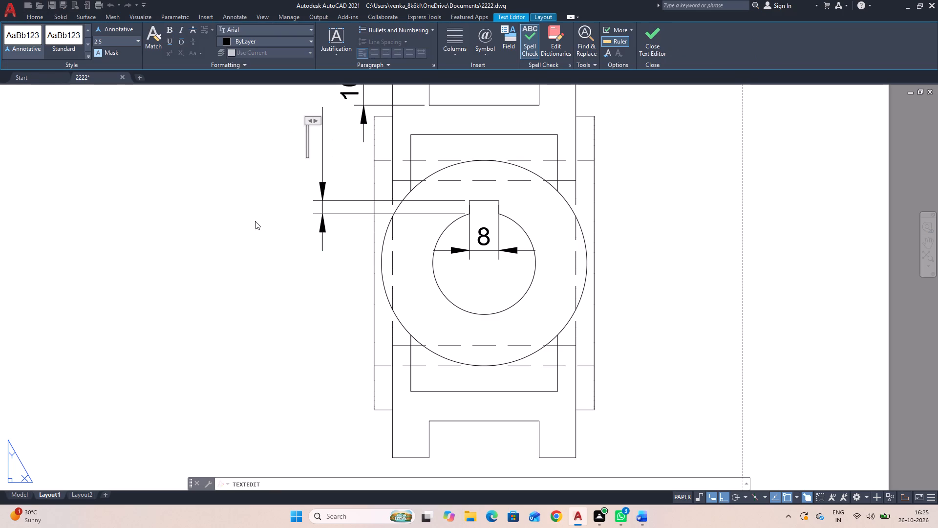
key(3)
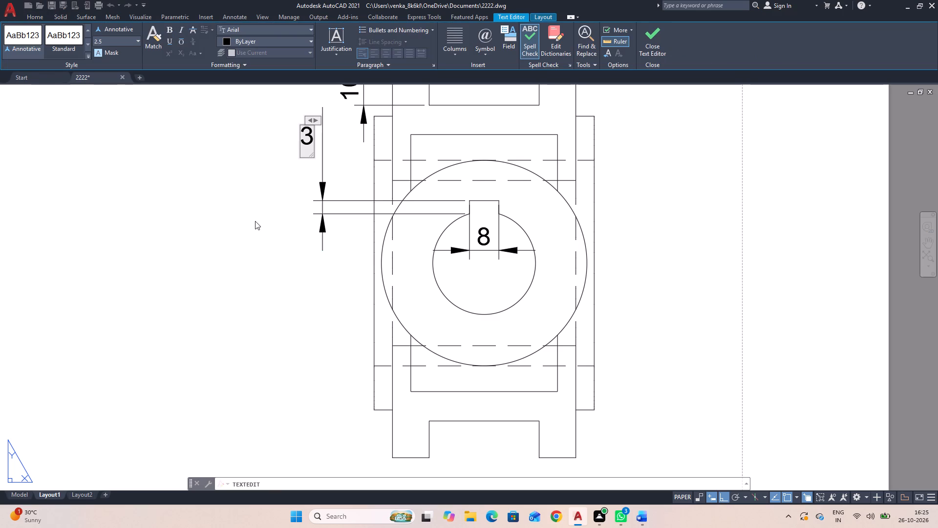
click(255, 221)
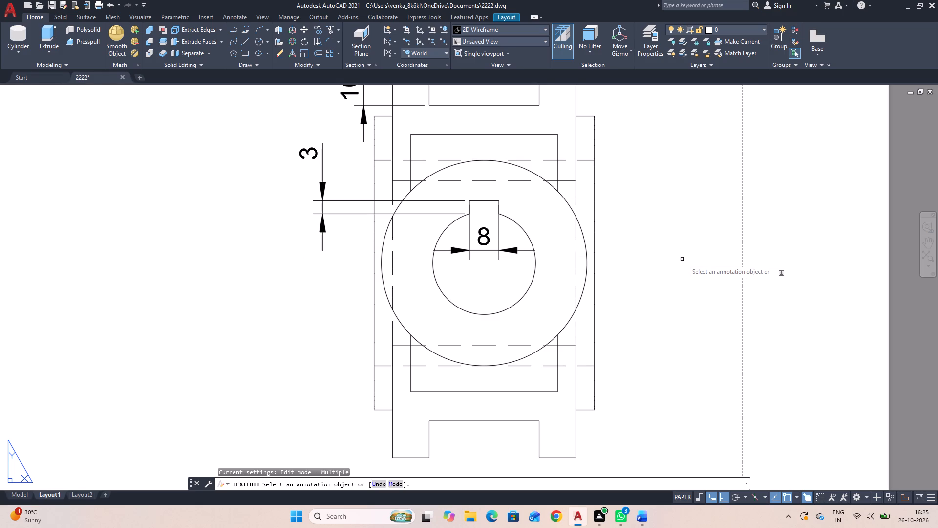
key(Escape)
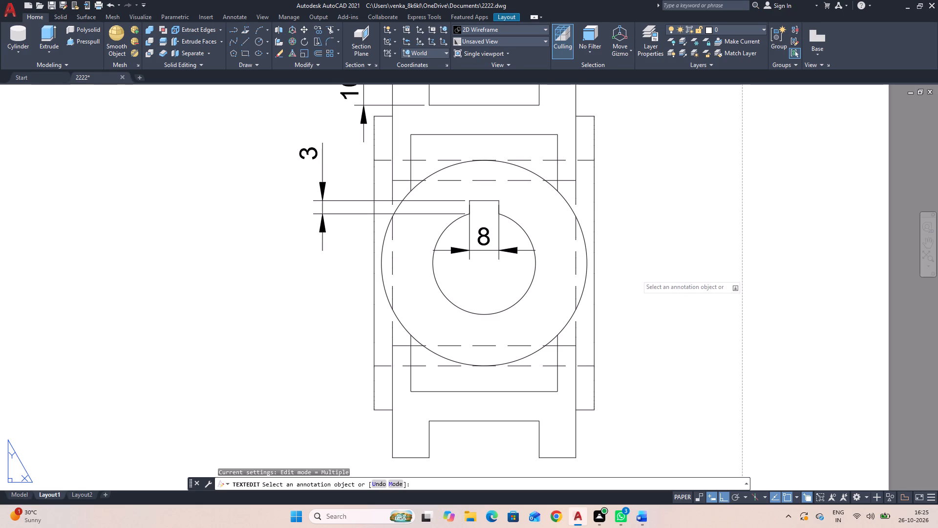
scroll(636, 274, down, 4)
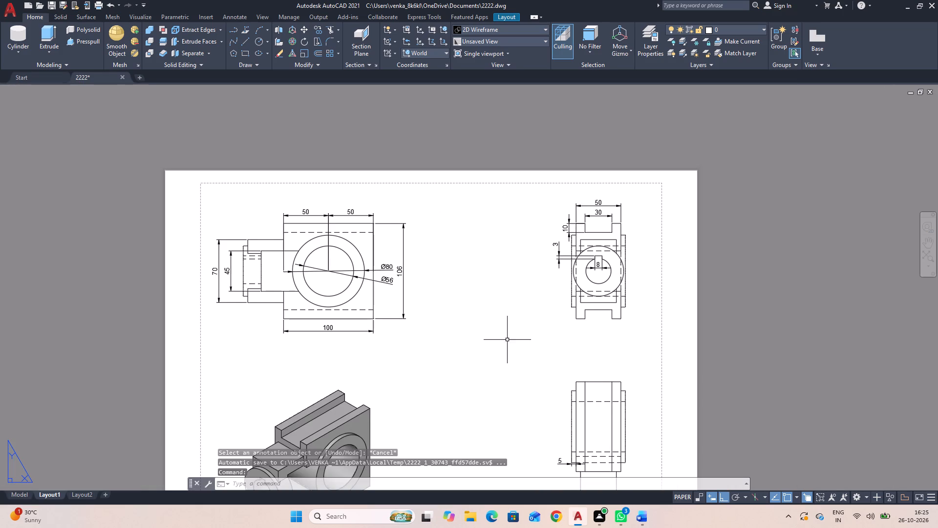
Start plotting Layout1 with the DWG To PDF.pc3 plotter and the monochrome.ctb plot style table.
middle_drag(499, 341, 486, 283)
middle_drag(479, 300, 482, 282)
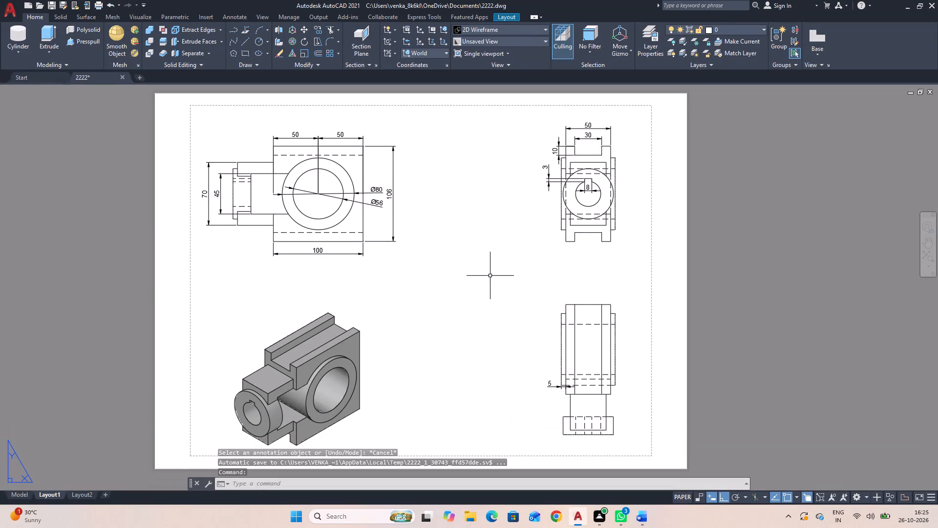
key(ctrl+p)
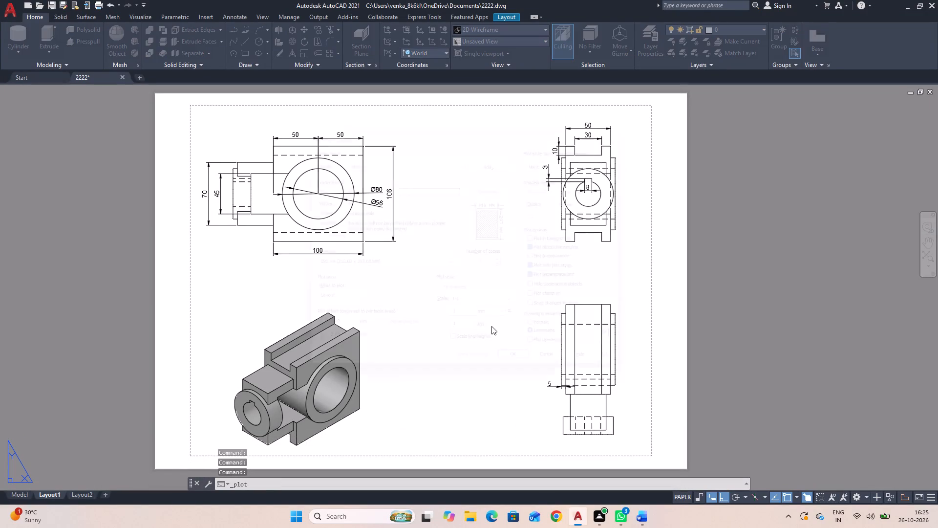
click(386, 185)
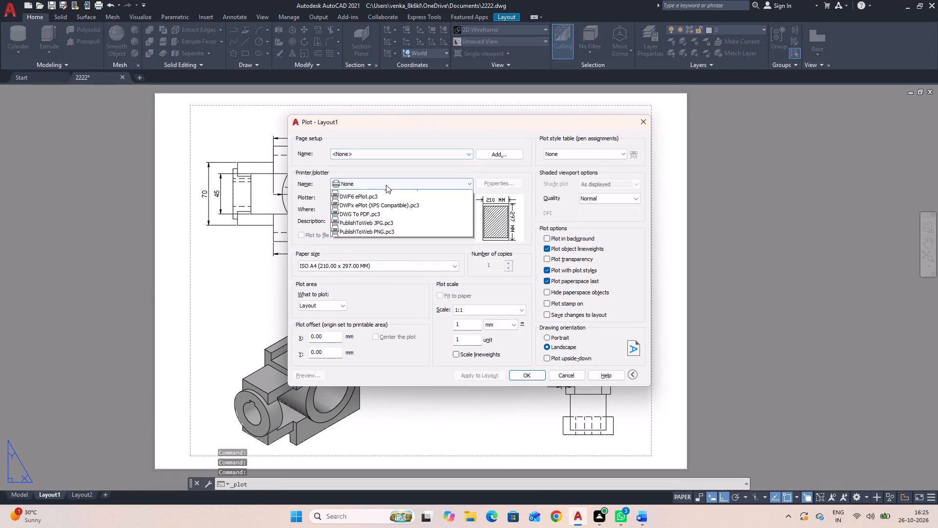
click(393, 295)
click(570, 154)
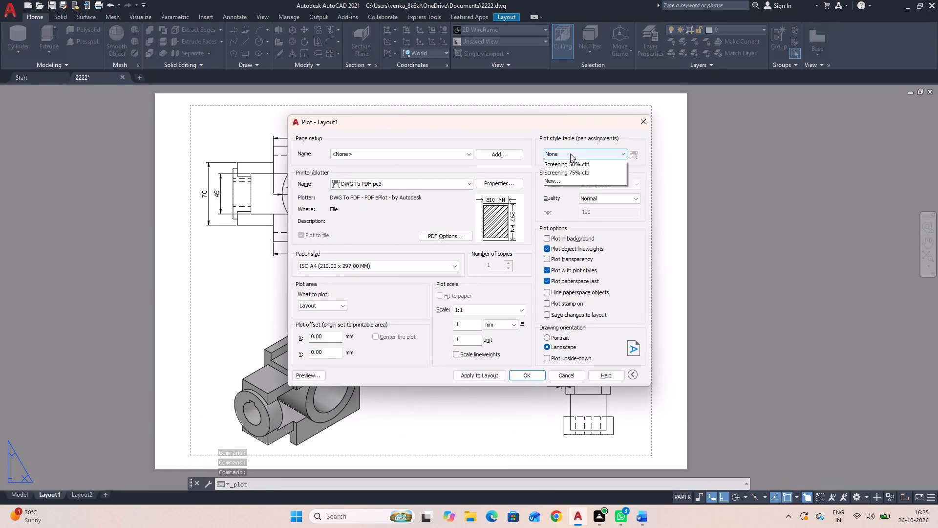
click(571, 208)
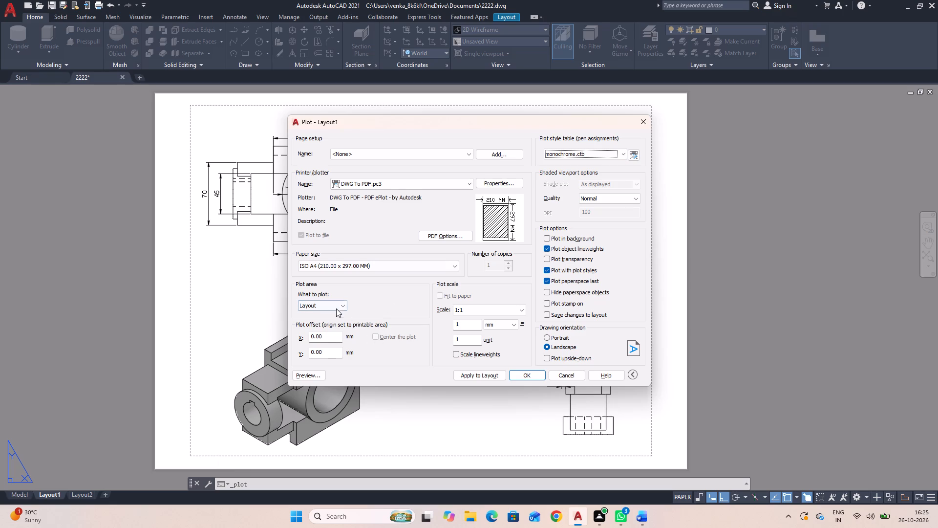
Set the plot area to a window just outside the sheet's dashed printable border, enclosing all views, and center the plot.
click(336, 308)
click(340, 330)
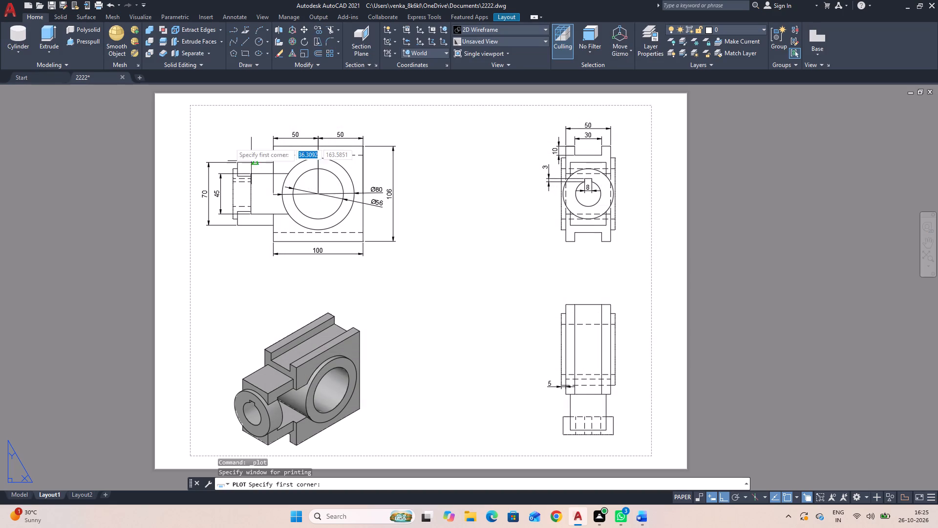
click(184, 101)
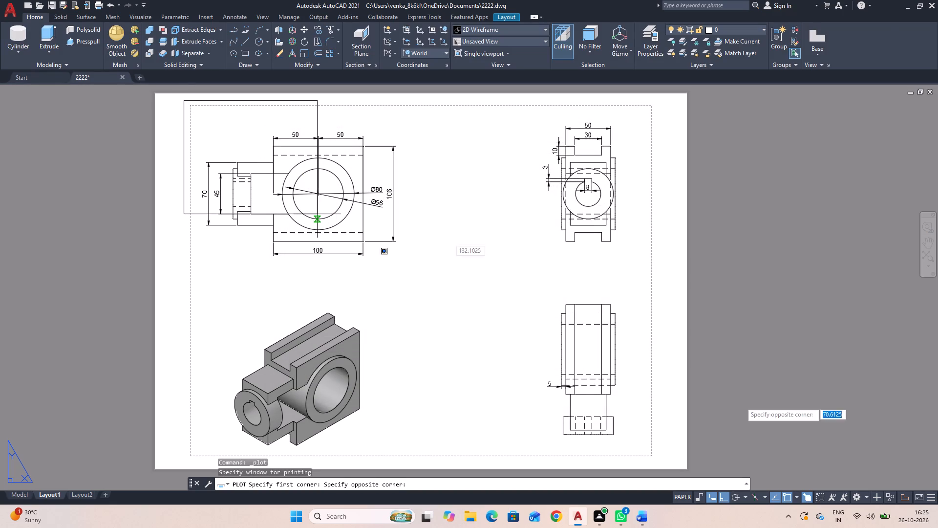
click(659, 462)
click(405, 343)
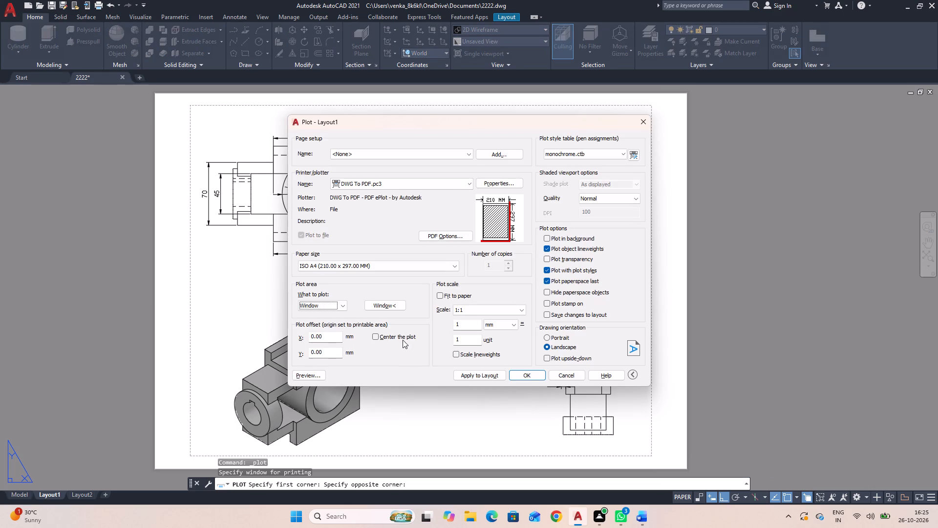
click(402, 338)
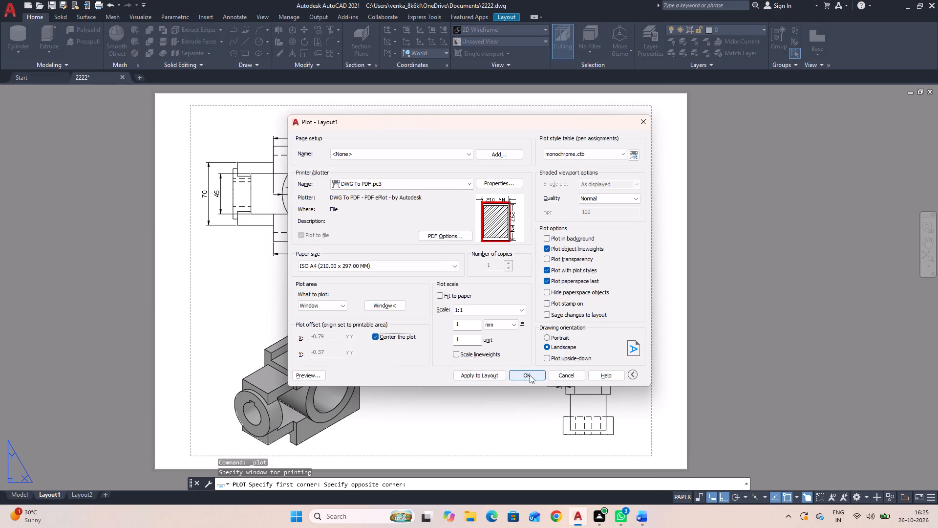
Plot the layout to a PDF file named 2222 in the Documents folder, and close the PDF once it opens.
click(529, 375)
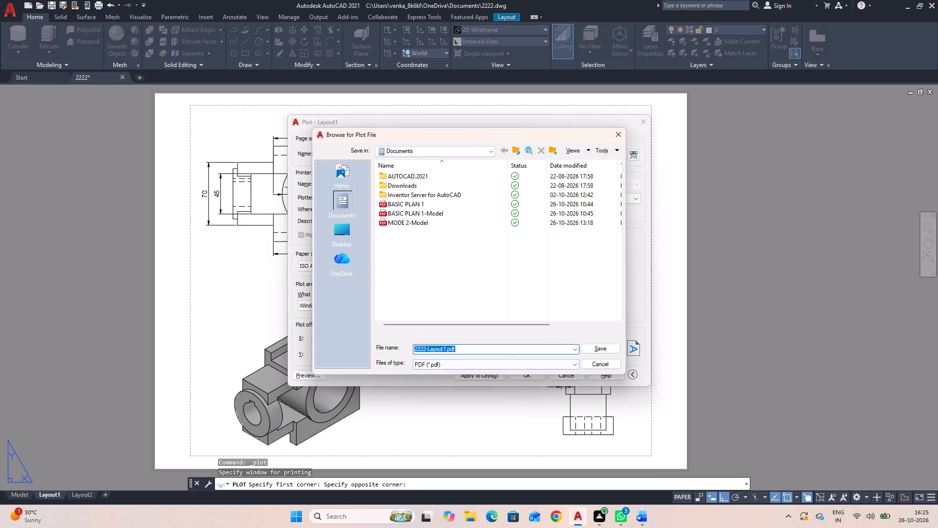
click(510, 350)
key(BackSpace)
key(BackSpace)
key(BackSpace)
key(BackSpace)
key(BackSpace)
key(BackSpace)
key(BackSpace)
key(BackSpace)
key(BackSpace)
key(BackSpace)
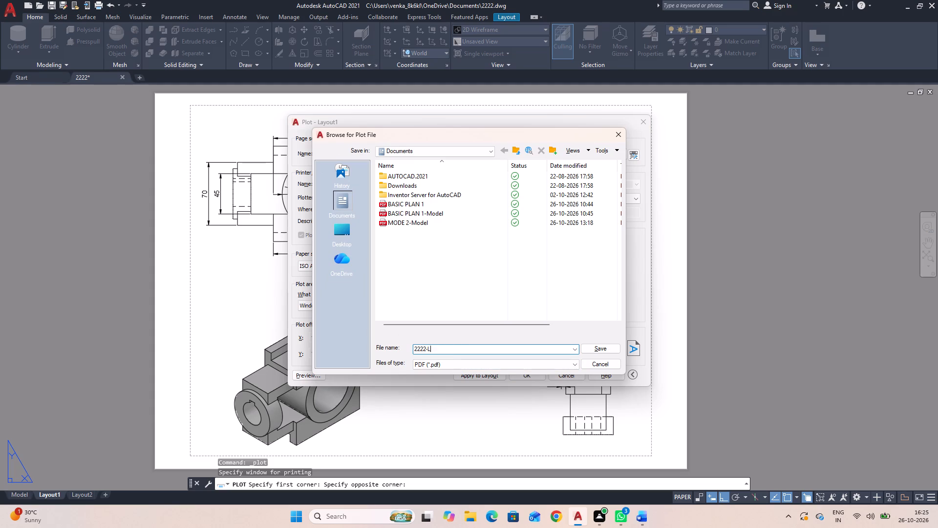
key(BackSpace)
key(BackSpace)
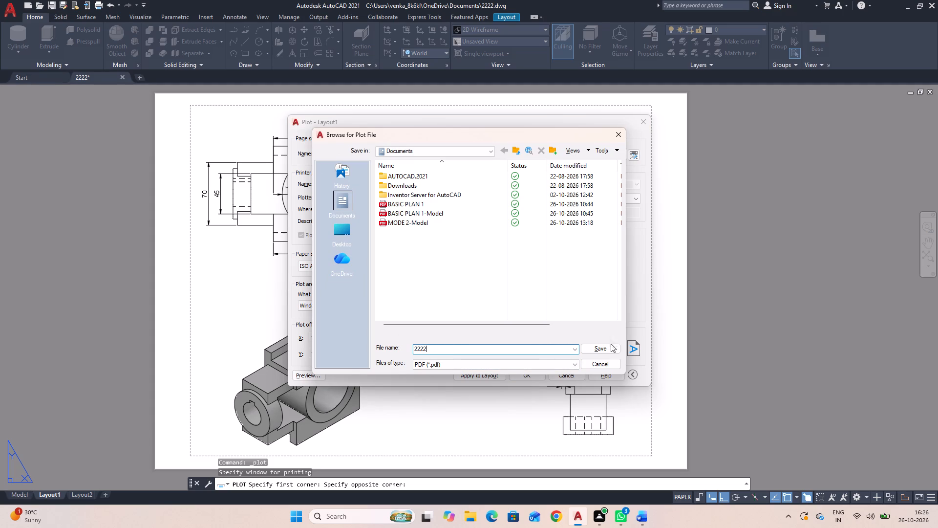
click(603, 349)
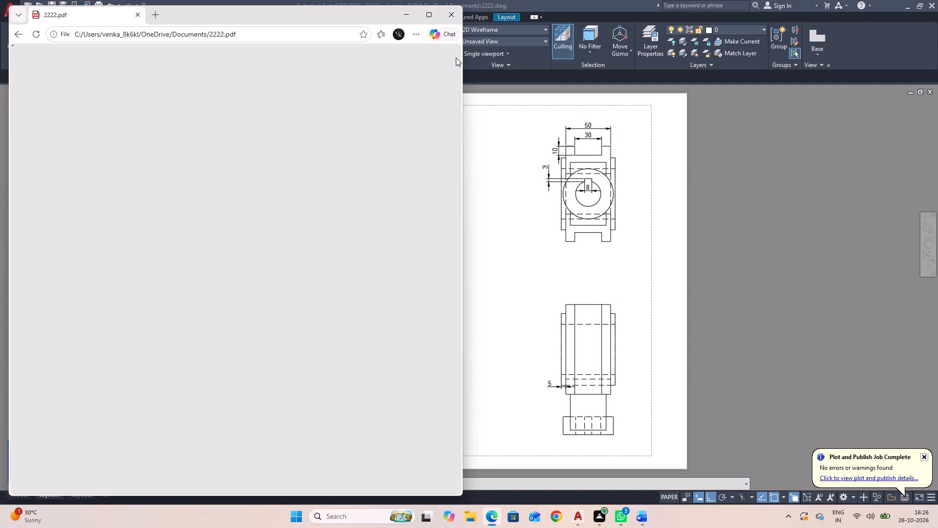
click(447, 10)
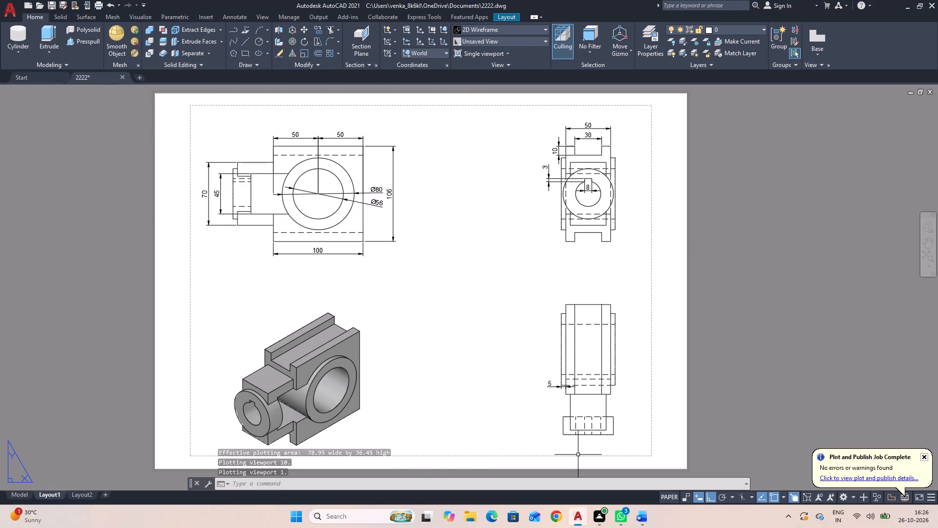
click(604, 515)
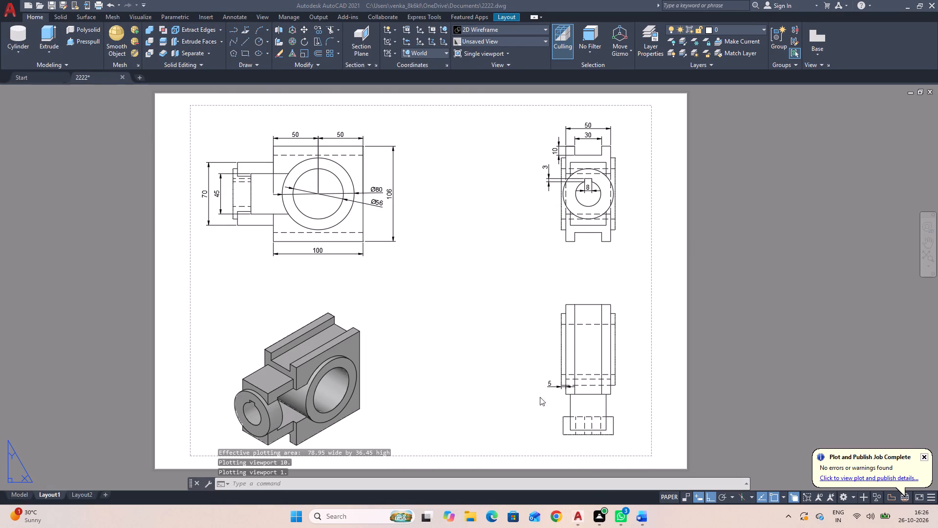